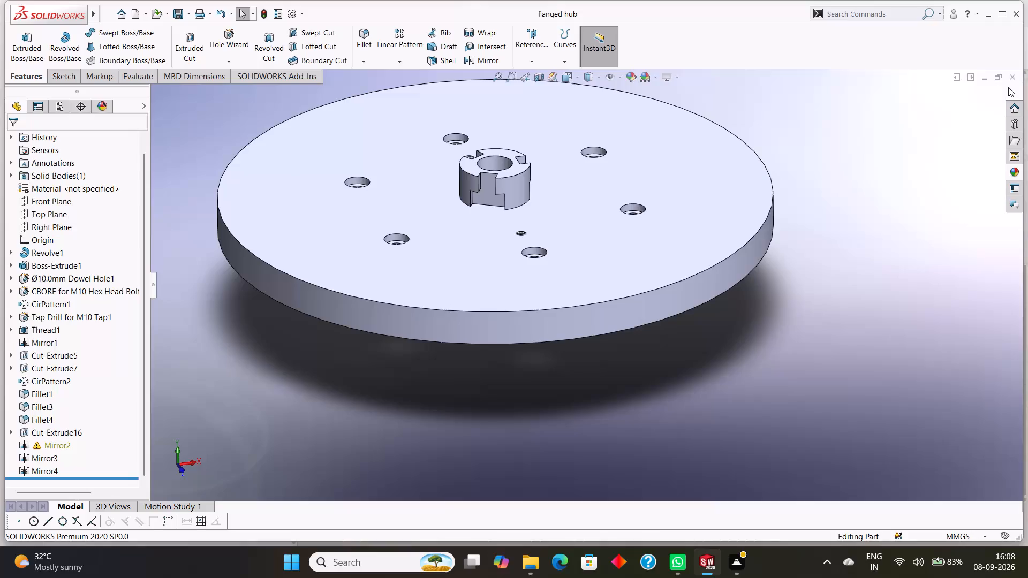
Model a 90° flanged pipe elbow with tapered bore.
Close the flanged hub part and create a new part document.
{"action": "left_click", "coordinate": [1011, 80]}
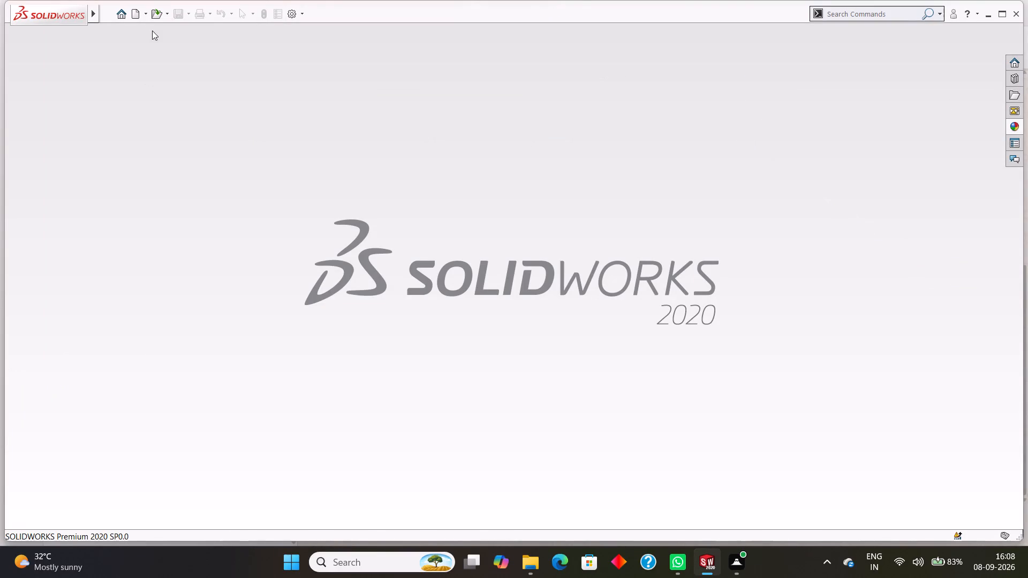
{"action": "left_click", "coordinate": [148, 13]}
{"action": "left_click", "coordinate": [153, 25]}
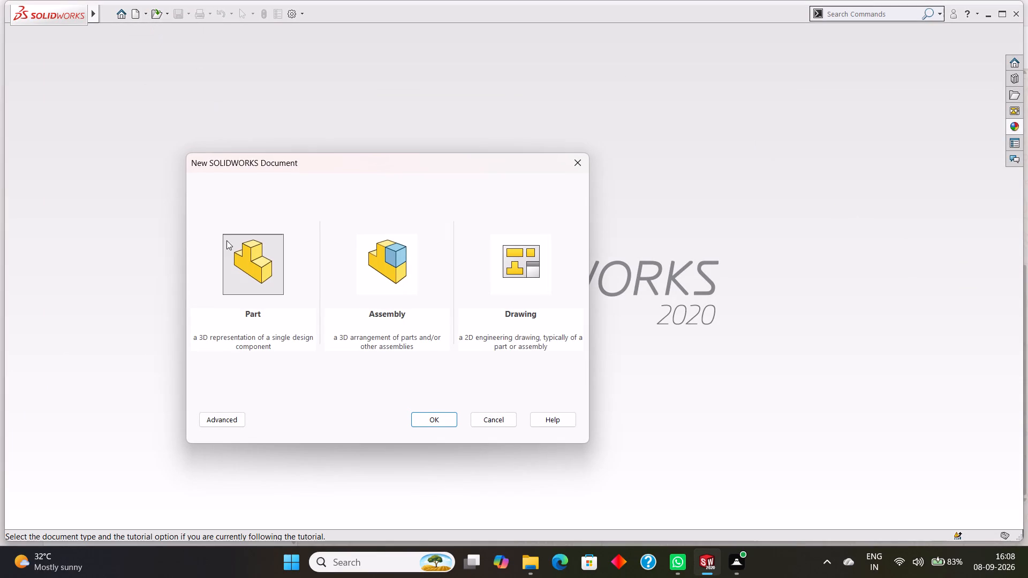
{"action": "left_click", "coordinate": [230, 241]}
{"action": "left_click", "coordinate": [420, 423]}
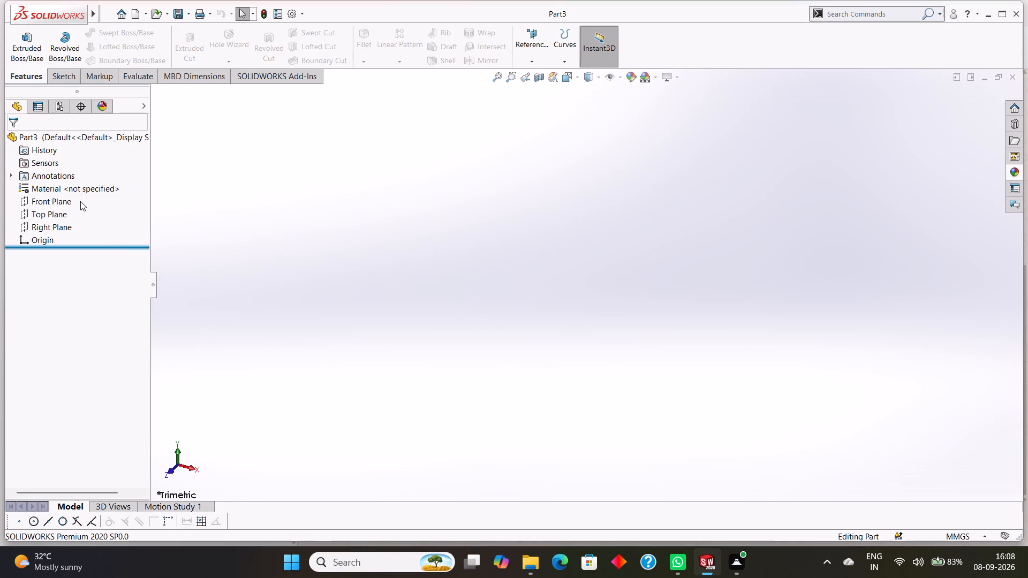
Sketch an L on the Front Plane: a 170 mm horizontal line from the origin toward negative X, plus a 170 mm vertical line up from its end.
{"action": "left_click", "coordinate": [65, 201]}
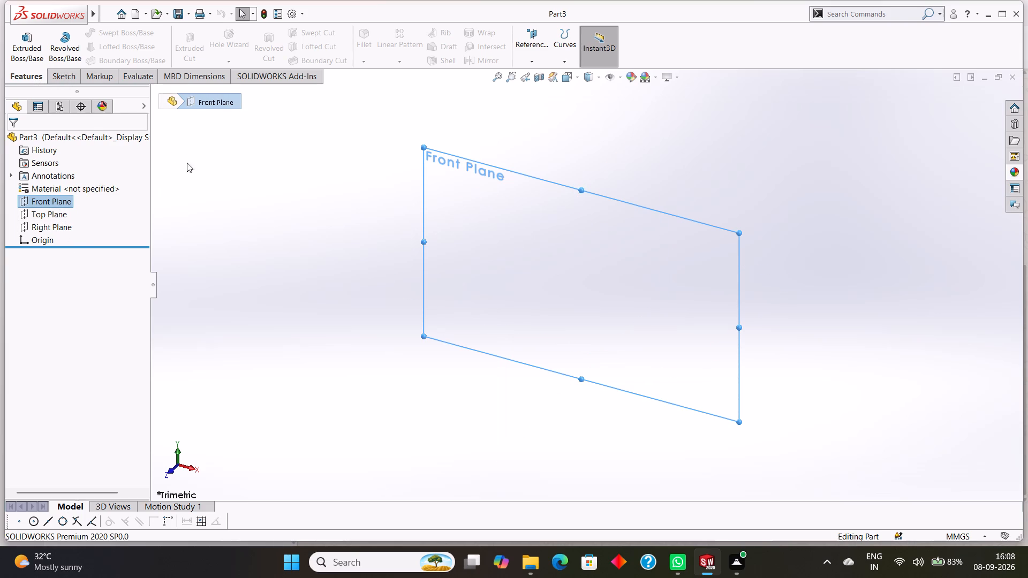
{"action": "left_click", "coordinate": [62, 73]}
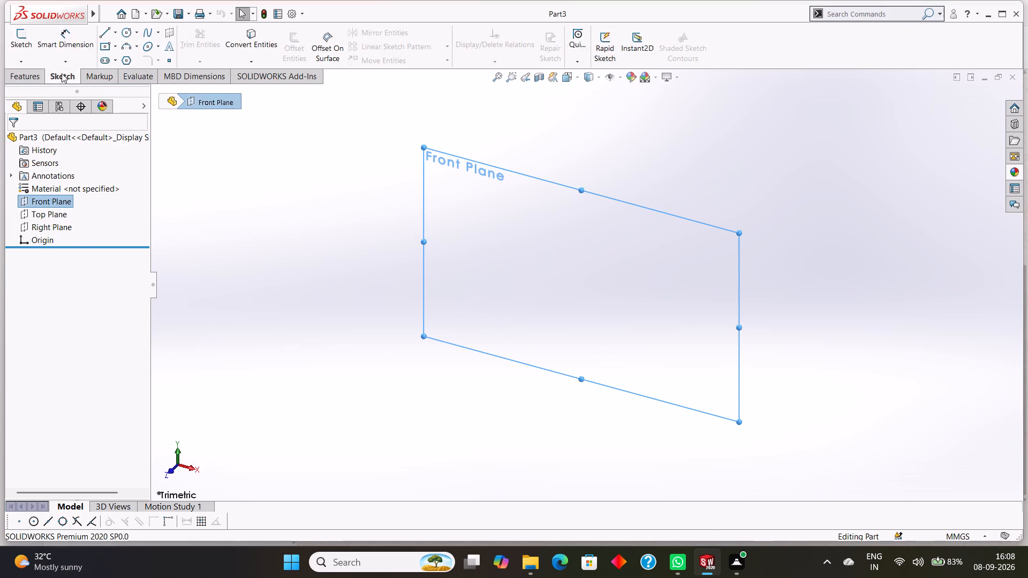
{"action": "left_click", "coordinate": [109, 32]}
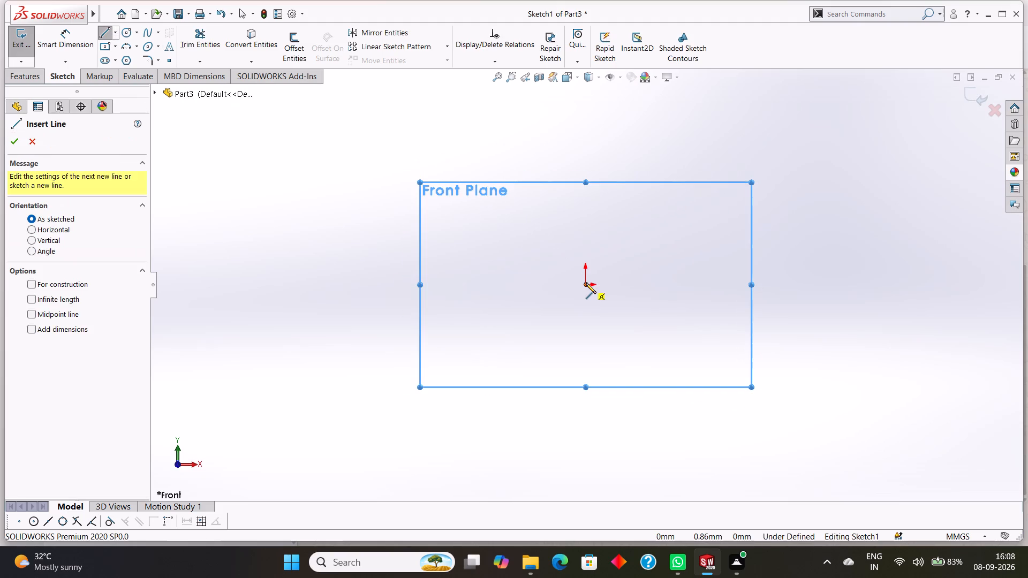
{"action": "left_click", "coordinate": [586, 283]}
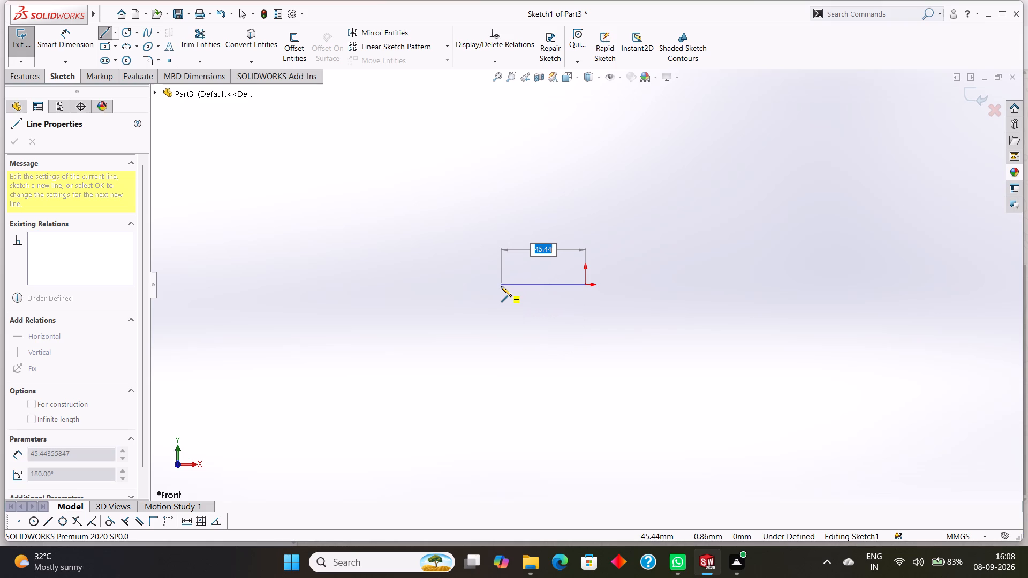
{"action": "type", "text": "170"}
{"action": "key", "text": "Return"}
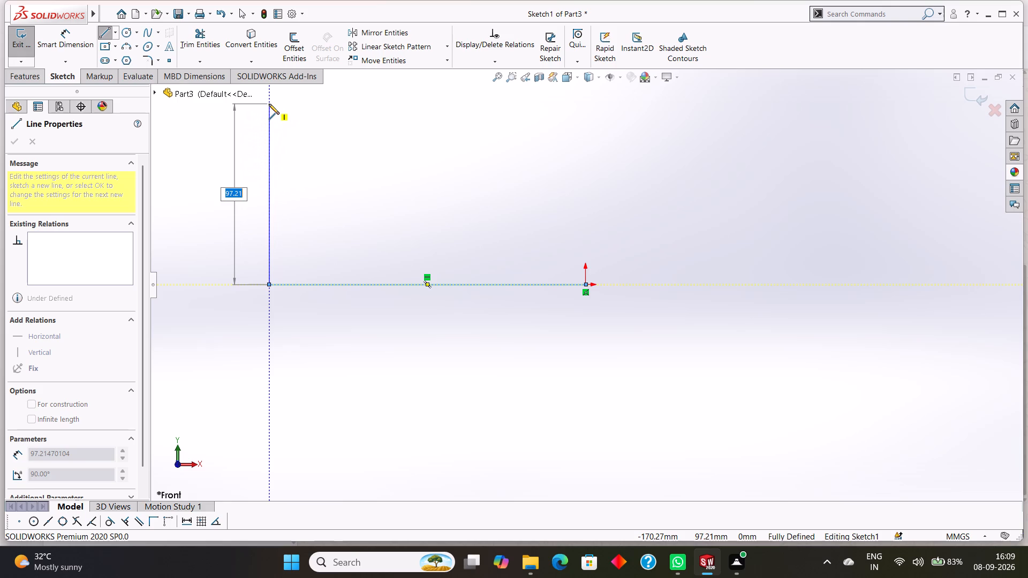
{"action": "type", "text": "170"}
{"action": "key", "text": "Return"}
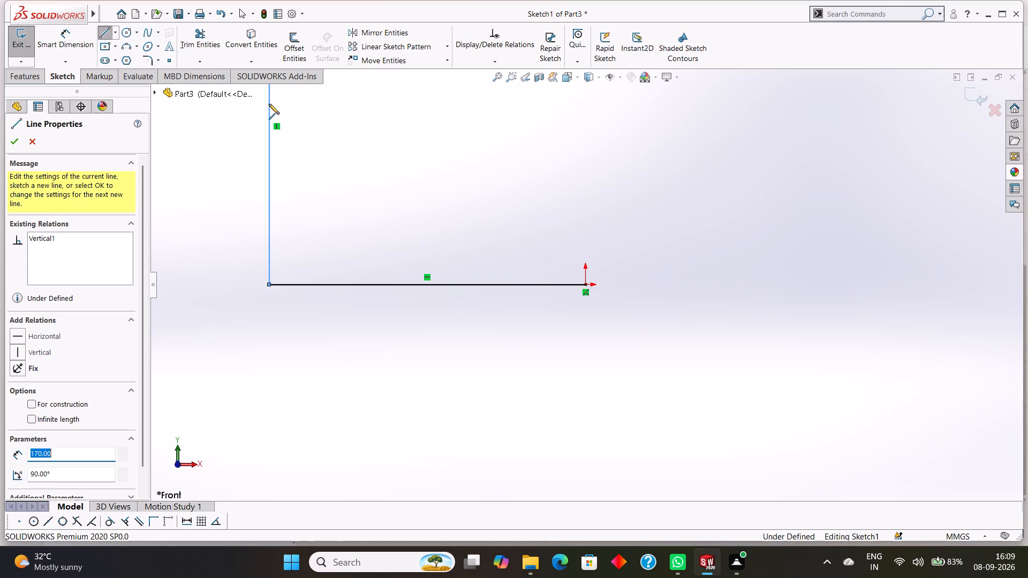
{"action": "scroll", "coordinate": [269, 104], "scroll_direction": "up", "scroll_amount": 4}
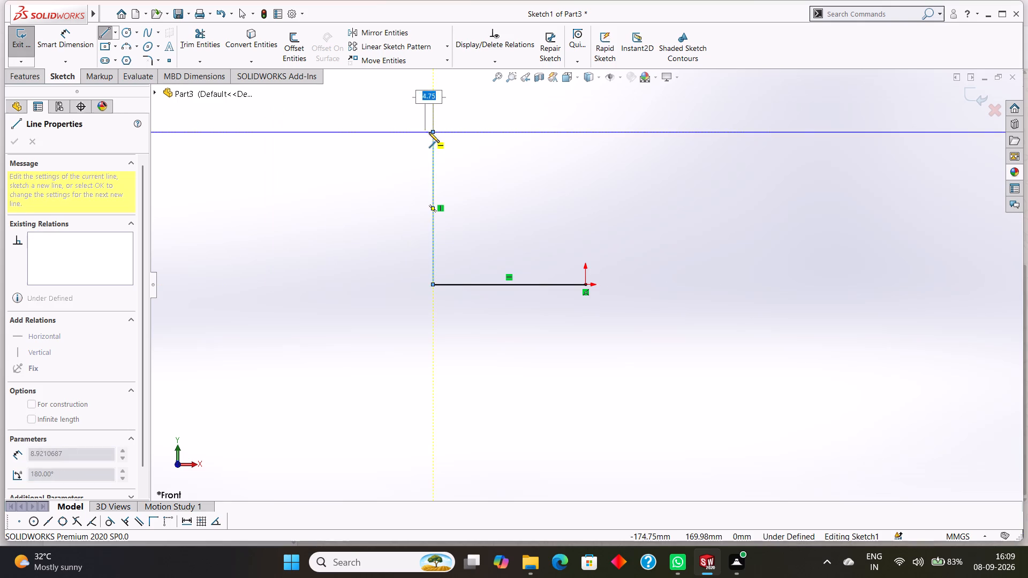
{"action": "right_click", "coordinate": [463, 121]}
{"action": "left_click", "coordinate": [487, 127]}
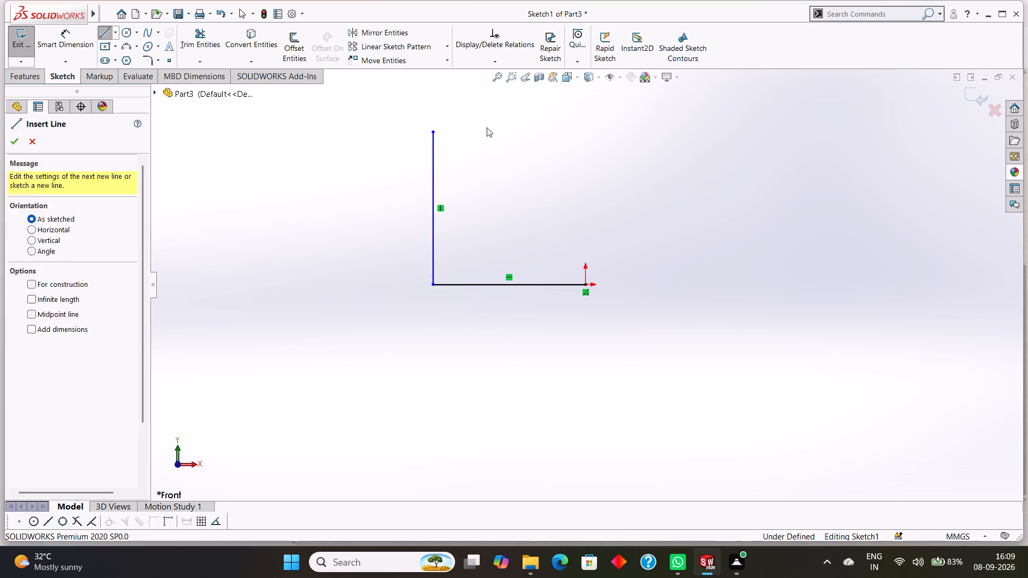
{"action": "left_click", "coordinate": [250, 182]}
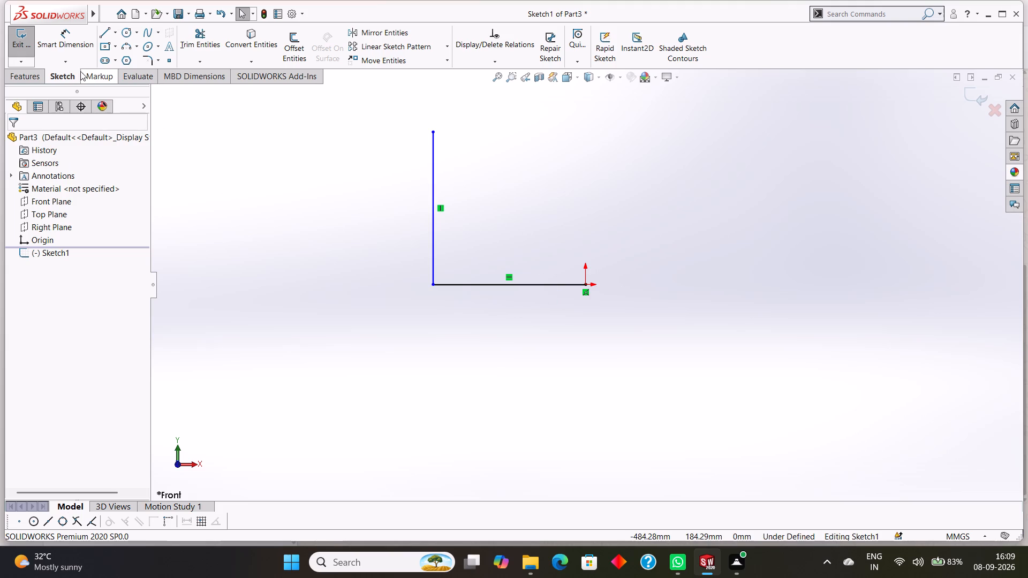
Dimension the horizontal and vertical lines of the L-shaped sketch at 170 mm each.
{"action": "left_click", "coordinate": [69, 36]}
{"action": "left_click", "coordinate": [498, 284]}
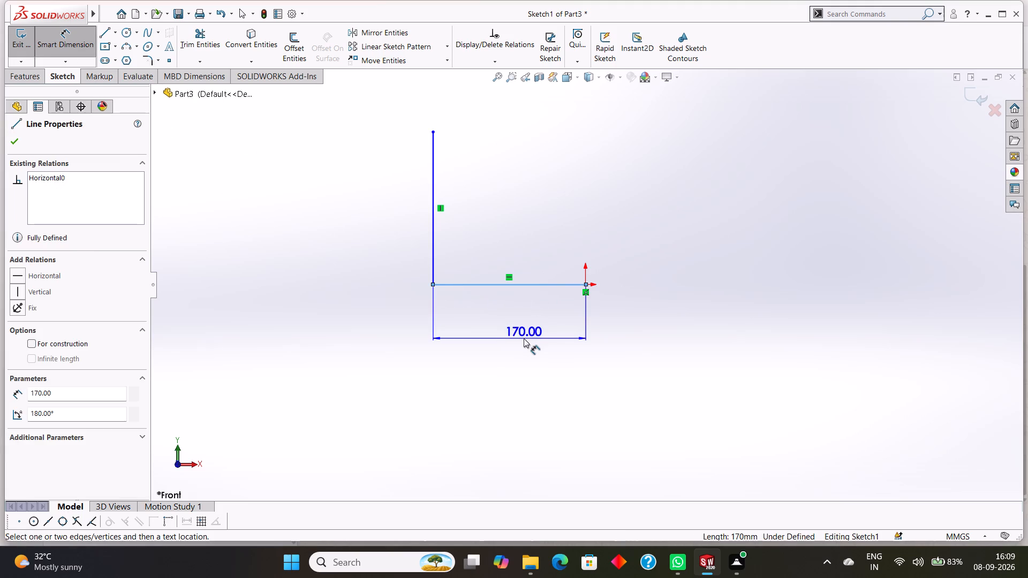
{"action": "left_click", "coordinate": [524, 338]}
{"action": "left_click", "coordinate": [480, 328]}
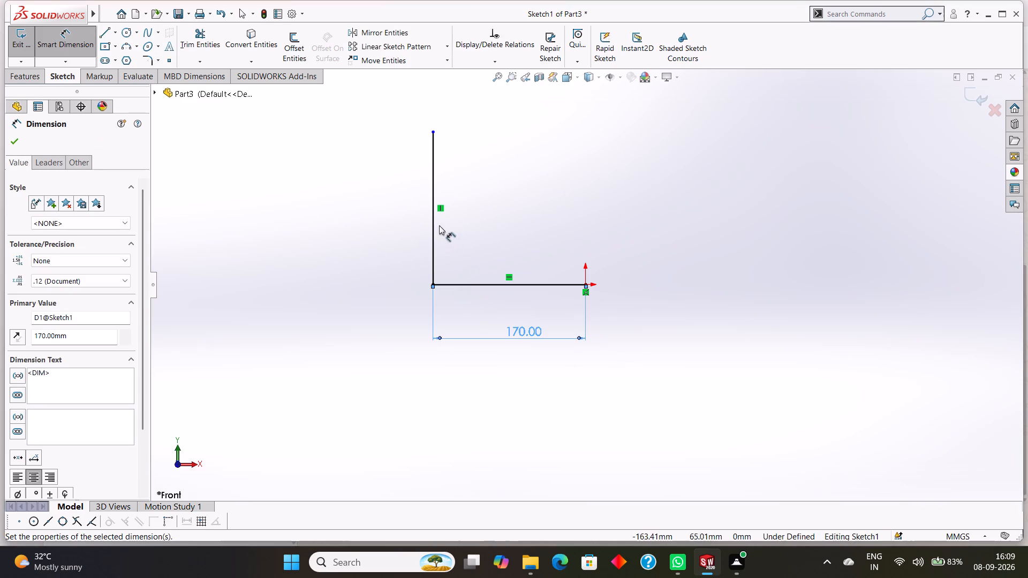
{"action": "left_click", "coordinate": [433, 217]}
{"action": "left_click", "coordinate": [397, 211]}
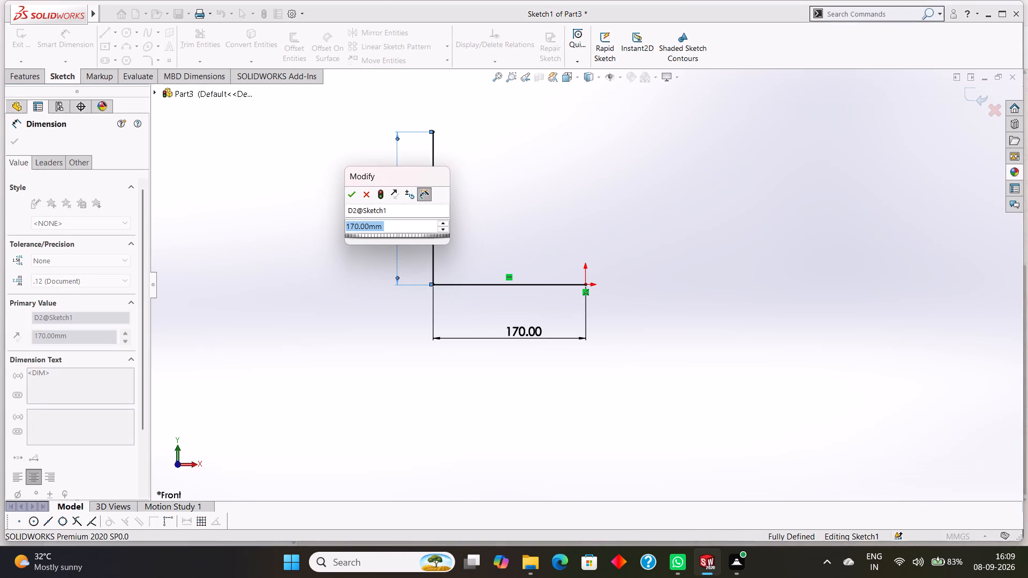
{"action": "left_click", "coordinate": [349, 200]}
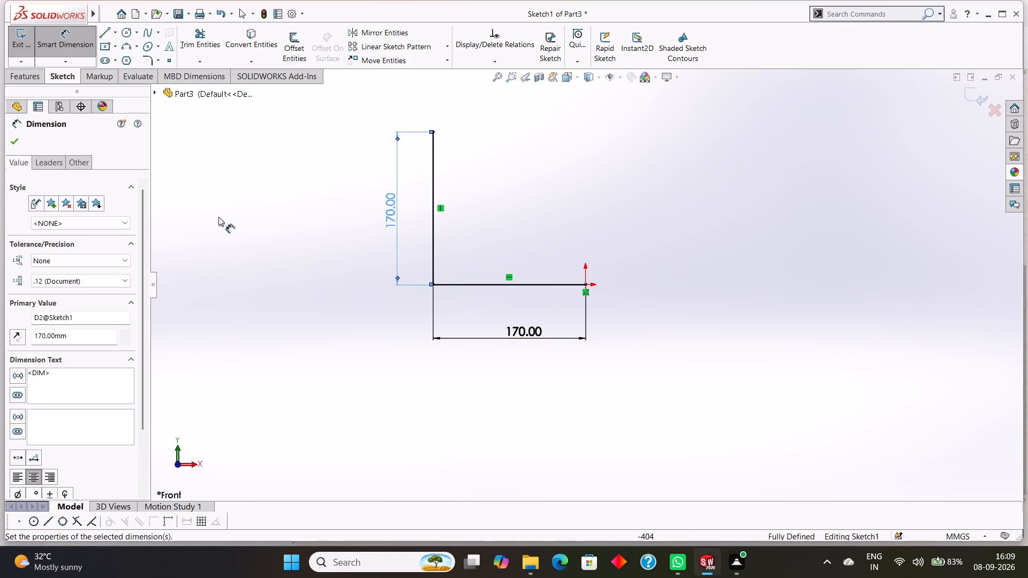
{"action": "left_click", "coordinate": [21, 141]}
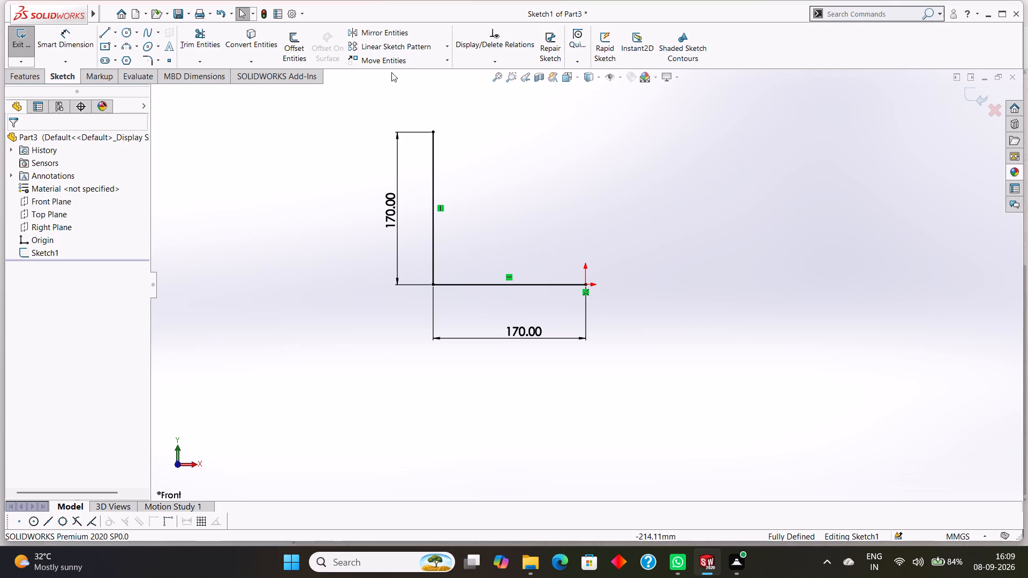
Round the corner between the horizontal and vertical lines with an 80 mm sketch fillet.
{"action": "left_click", "coordinate": [160, 62]}
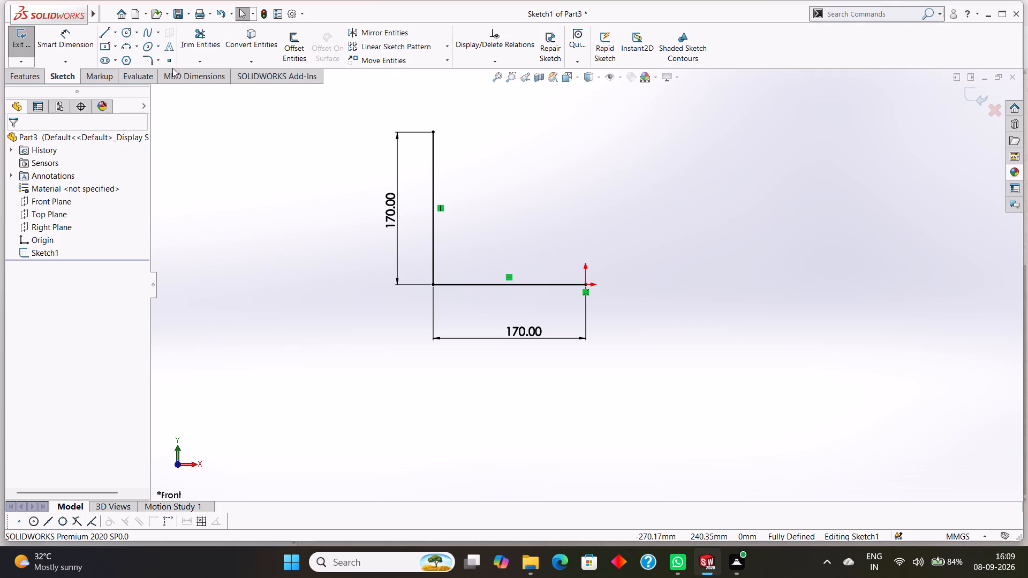
{"action": "left_click", "coordinate": [169, 71]}
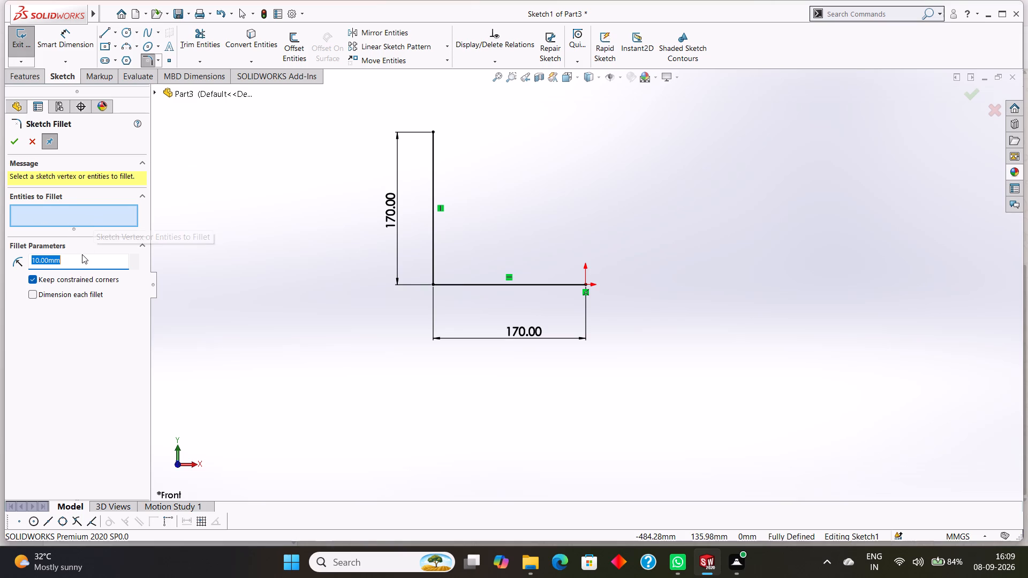
{"action": "left_click_drag", "start_coordinate": [81, 257], "coordinate": [22, 269]}
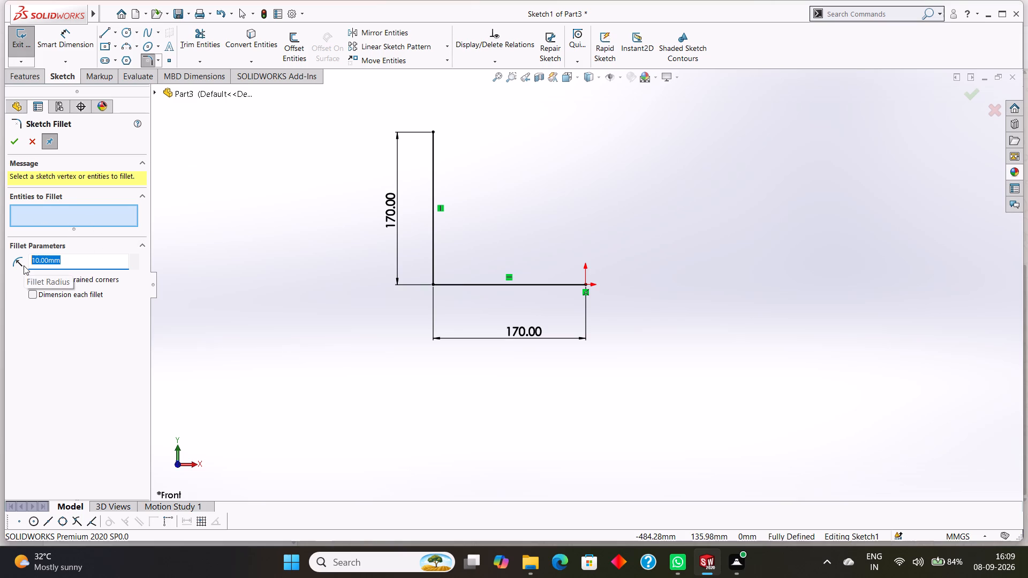
{"action": "type", "text": "80"}
{"action": "key", "text": "Return"}
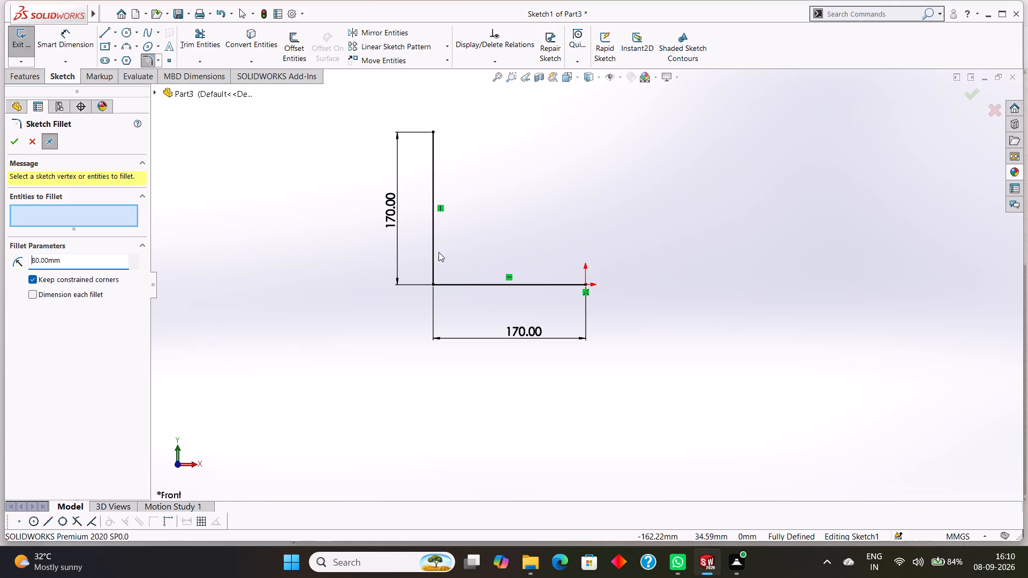
{"action": "left_click", "coordinate": [432, 244]}
{"action": "left_click", "coordinate": [467, 285]}
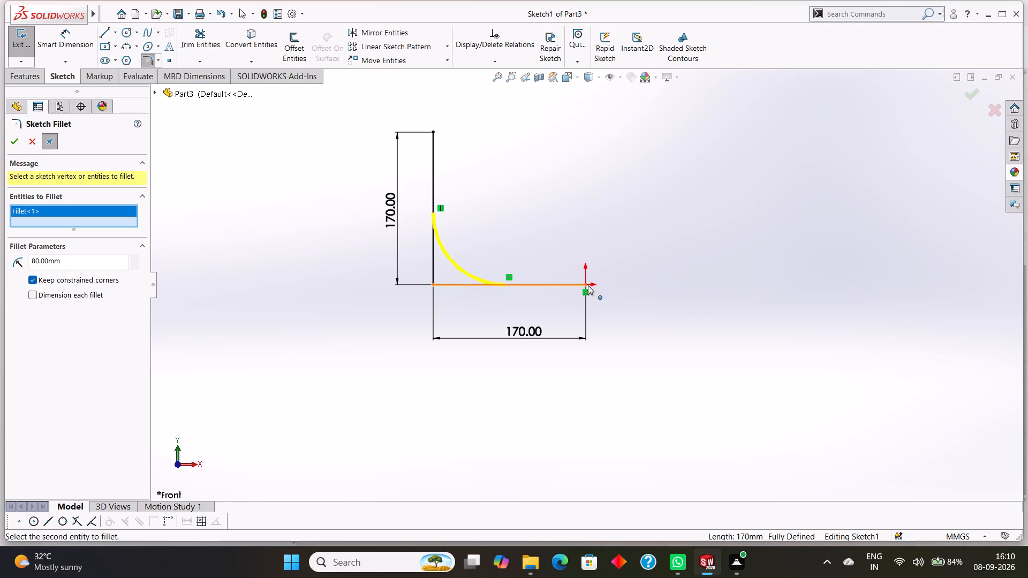
{"action": "left_click", "coordinate": [18, 144]}
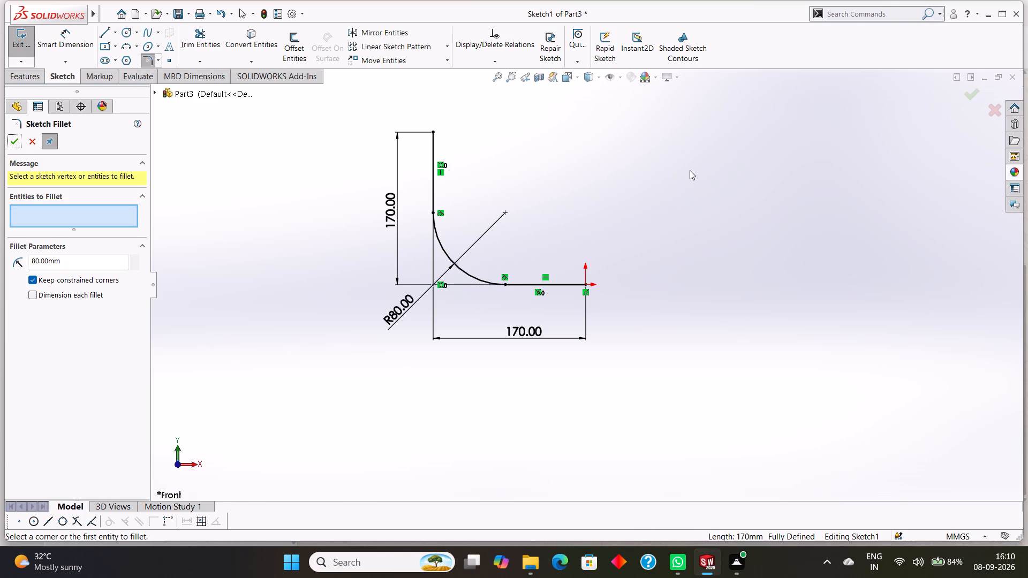
{"action": "left_click", "coordinate": [690, 170]}
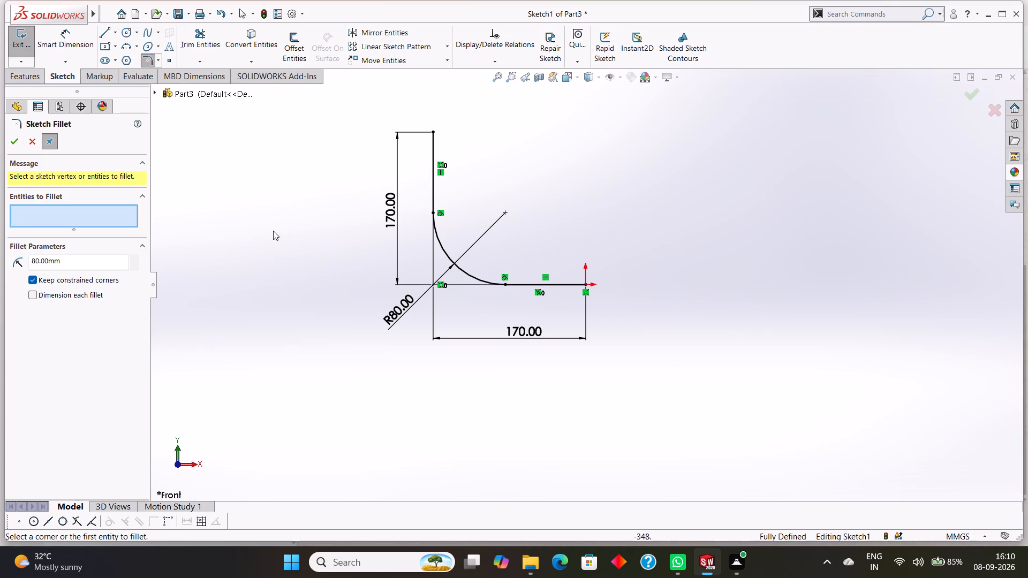
{"action": "left_click", "coordinate": [17, 141]}
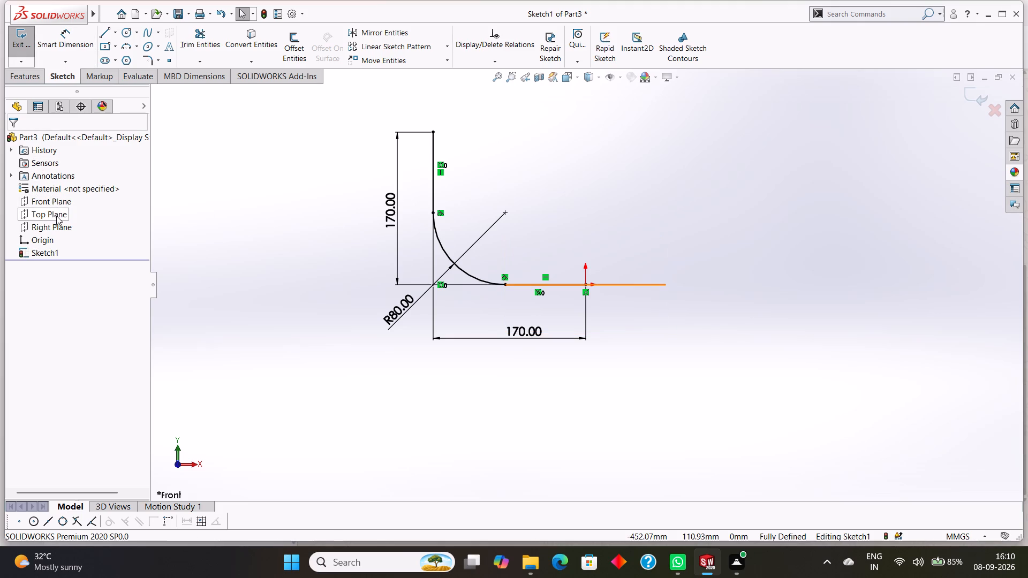
Examine how the Front, Top and Right planes lie relative to the L-shaped path.
{"action": "left_click", "coordinate": [55, 201]}
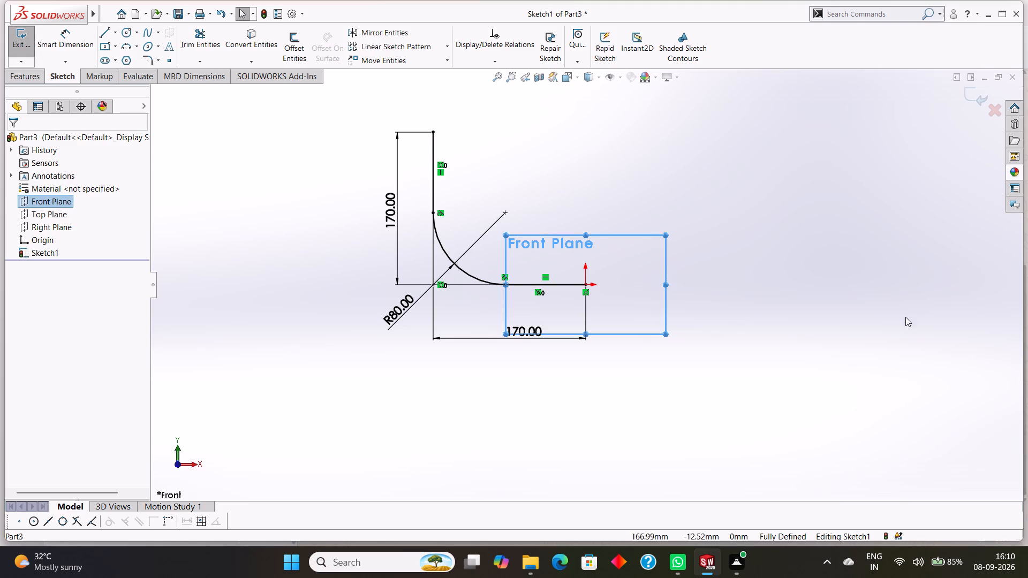
{"action": "middle_click_drag", "start_coordinate": [1027, 301], "coordinate": [988, 381]}
{"action": "scroll", "coordinate": [988, 381], "scroll_direction": "up", "scroll_amount": 1}
{"action": "middle_click_drag", "start_coordinate": [917, 273], "coordinate": [847, 389]}
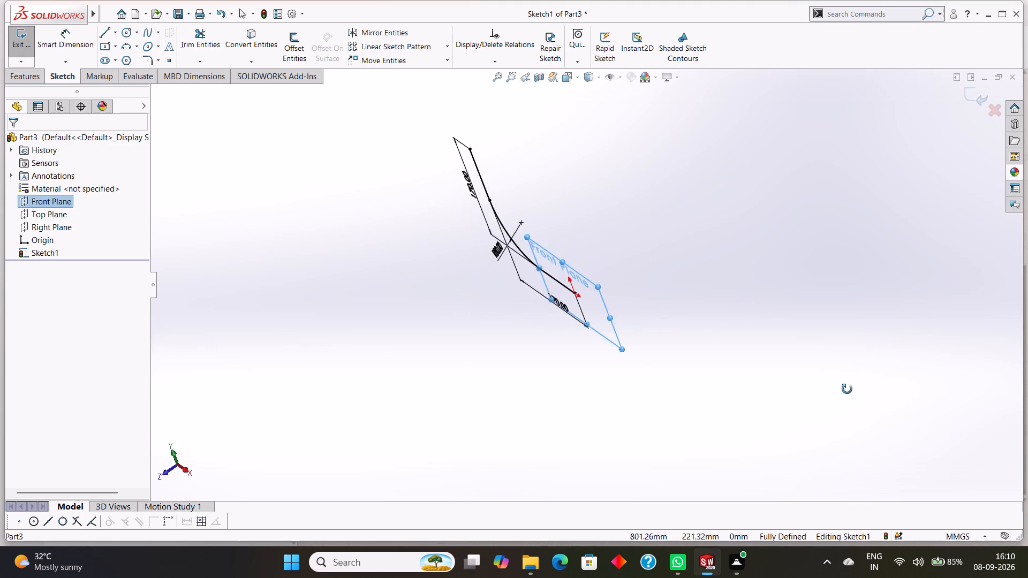
{"action": "middle_click_drag", "start_coordinate": [847, 389], "coordinate": [875, 350]}
{"action": "left_click", "coordinate": [49, 212]}
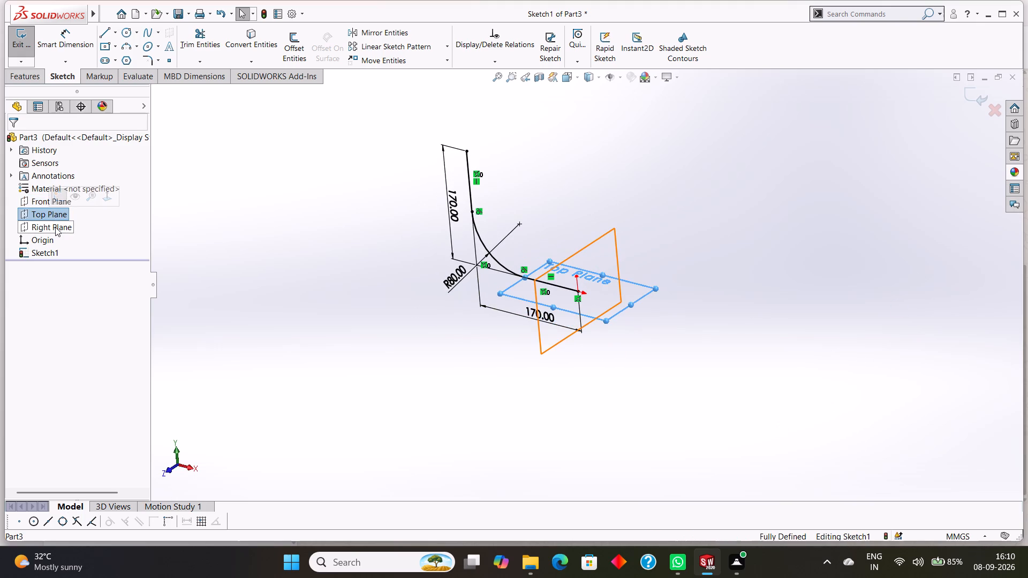
{"action": "left_click", "coordinate": [55, 227]}
{"action": "middle_click_drag", "start_coordinate": [759, 246], "coordinate": [783, 285]}
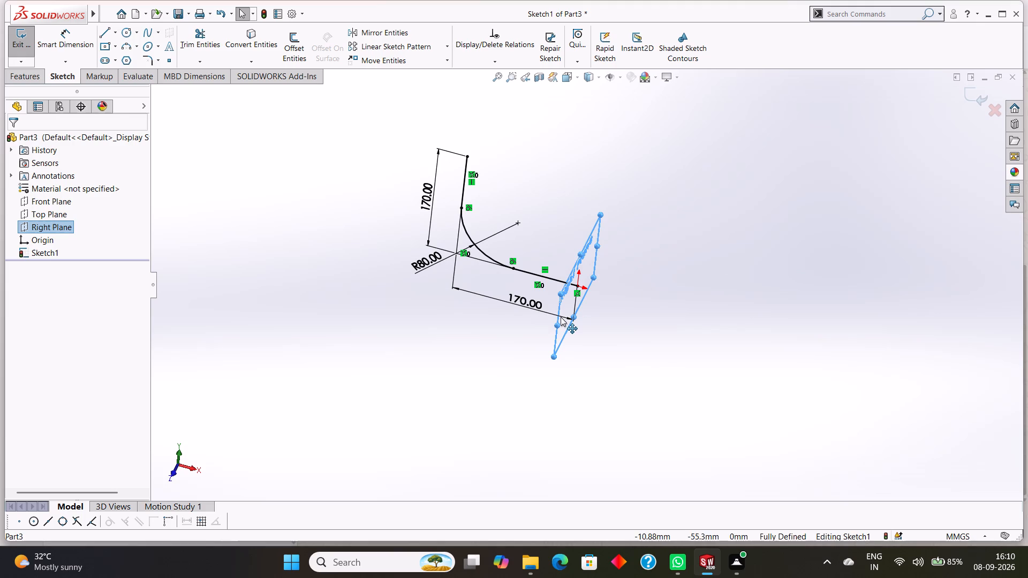
{"action": "scroll", "coordinate": [561, 317], "scroll_direction": "down", "scroll_amount": 5}
{"action": "scroll", "coordinate": [678, 226], "scroll_direction": "down", "scroll_amount": 6}
{"action": "scroll", "coordinate": [547, 270], "scroll_direction": "up", "scroll_amount": 3}
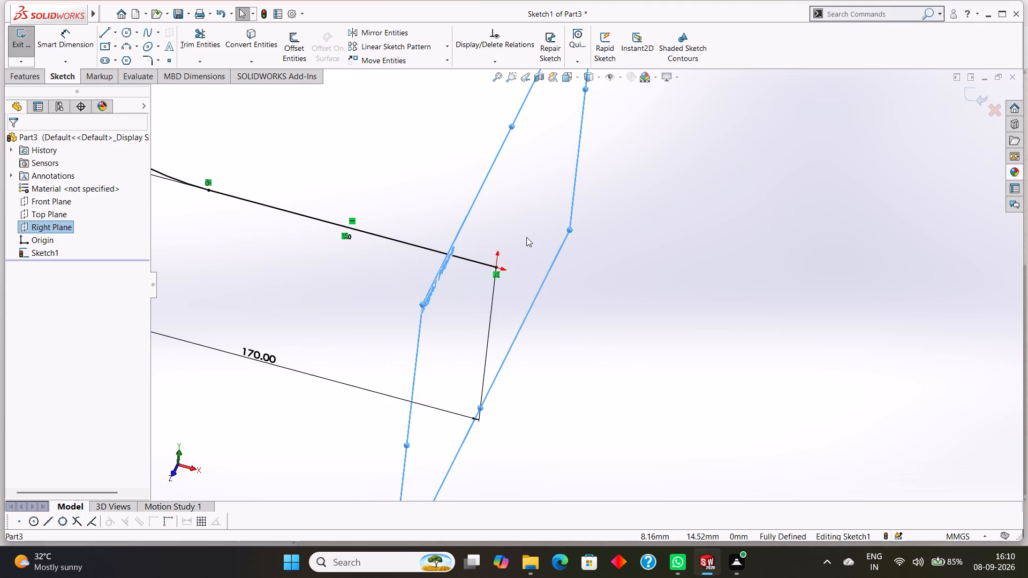
{"action": "scroll", "coordinate": [526, 237], "scroll_direction": "up", "scroll_amount": 3}
{"action": "left_click", "coordinate": [535, 205]}
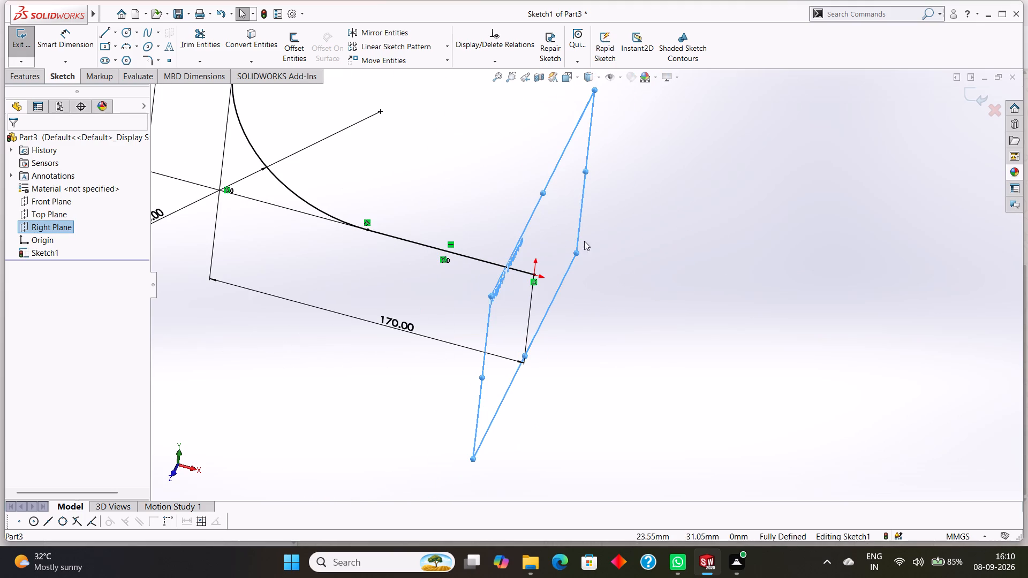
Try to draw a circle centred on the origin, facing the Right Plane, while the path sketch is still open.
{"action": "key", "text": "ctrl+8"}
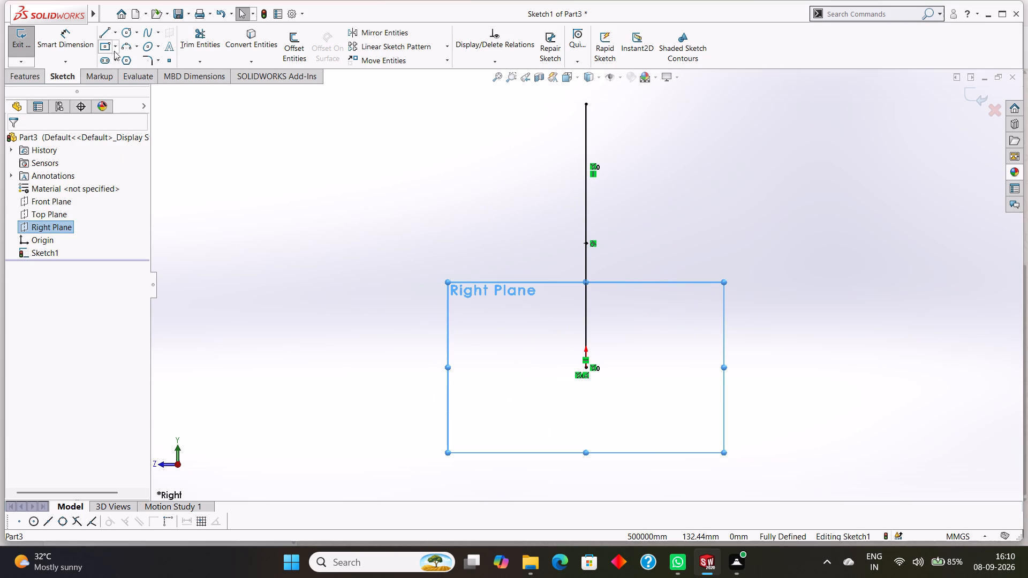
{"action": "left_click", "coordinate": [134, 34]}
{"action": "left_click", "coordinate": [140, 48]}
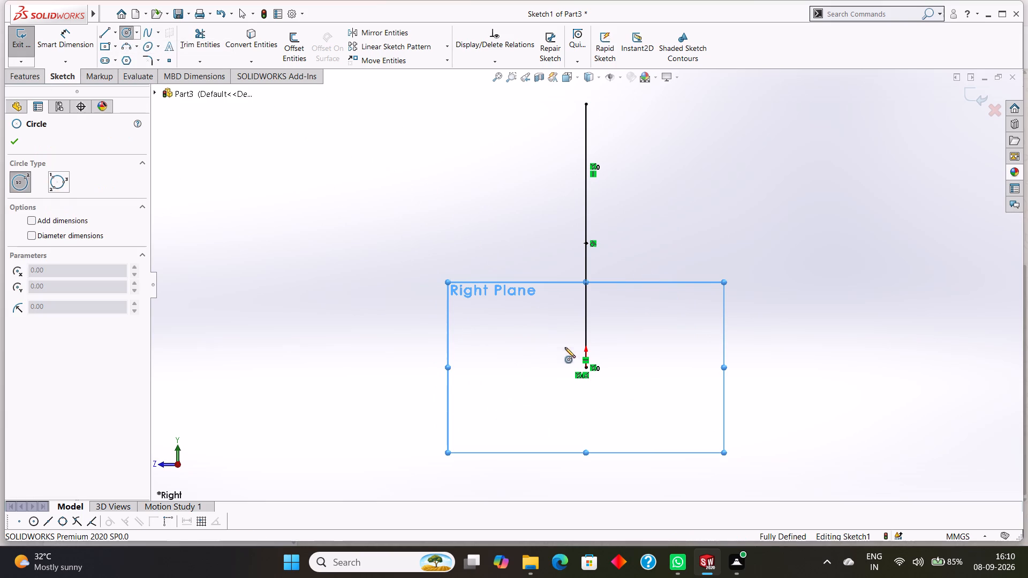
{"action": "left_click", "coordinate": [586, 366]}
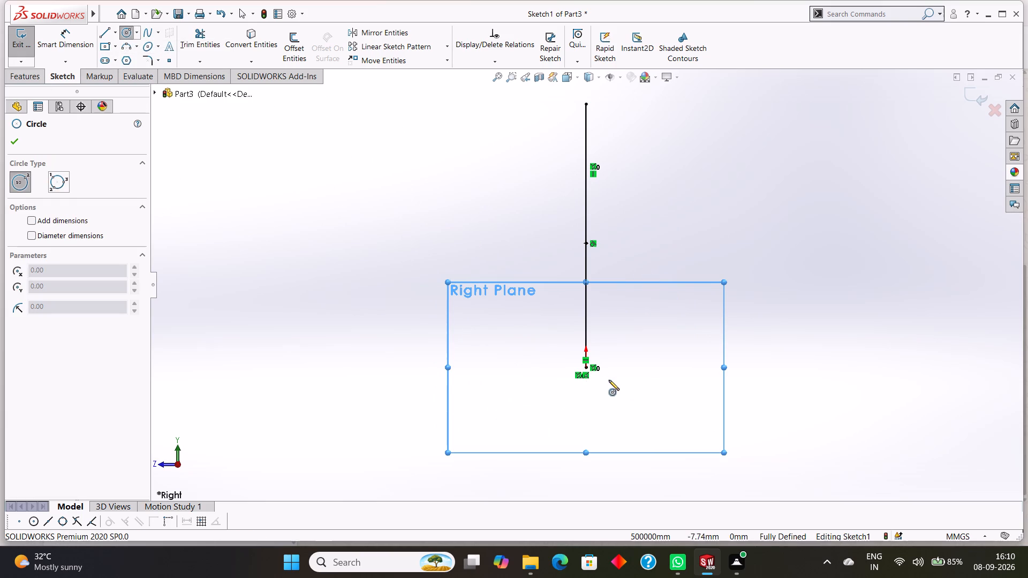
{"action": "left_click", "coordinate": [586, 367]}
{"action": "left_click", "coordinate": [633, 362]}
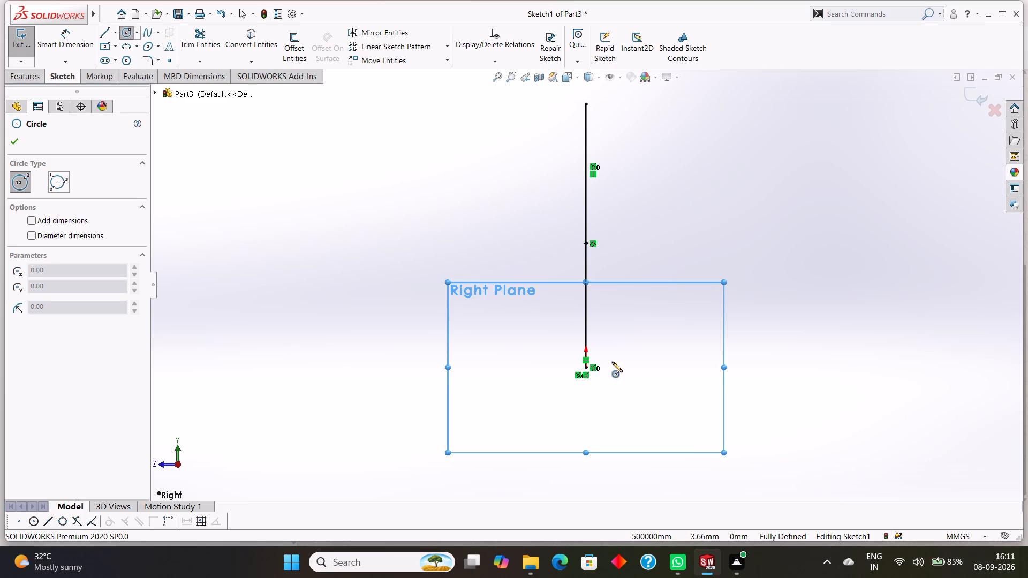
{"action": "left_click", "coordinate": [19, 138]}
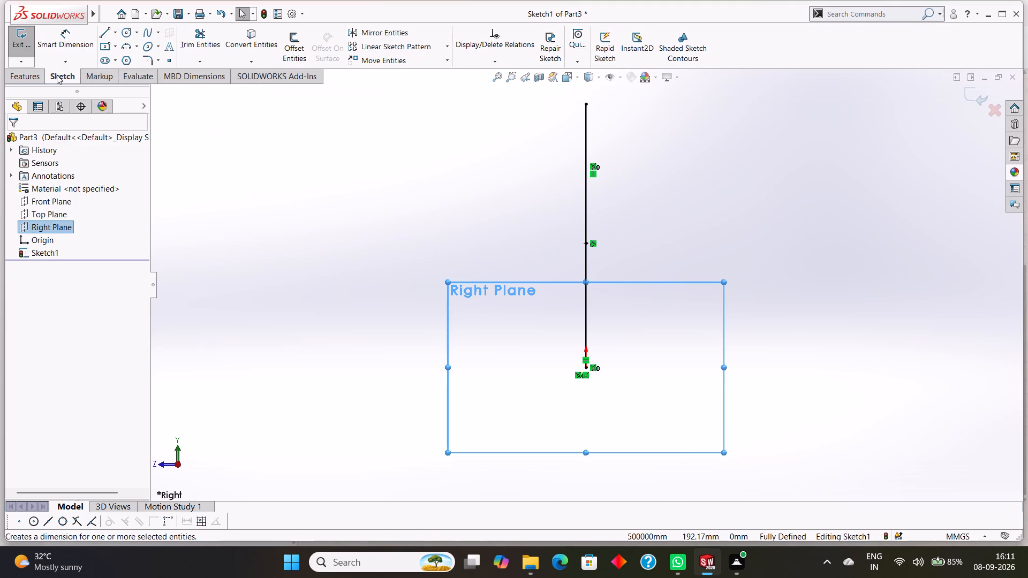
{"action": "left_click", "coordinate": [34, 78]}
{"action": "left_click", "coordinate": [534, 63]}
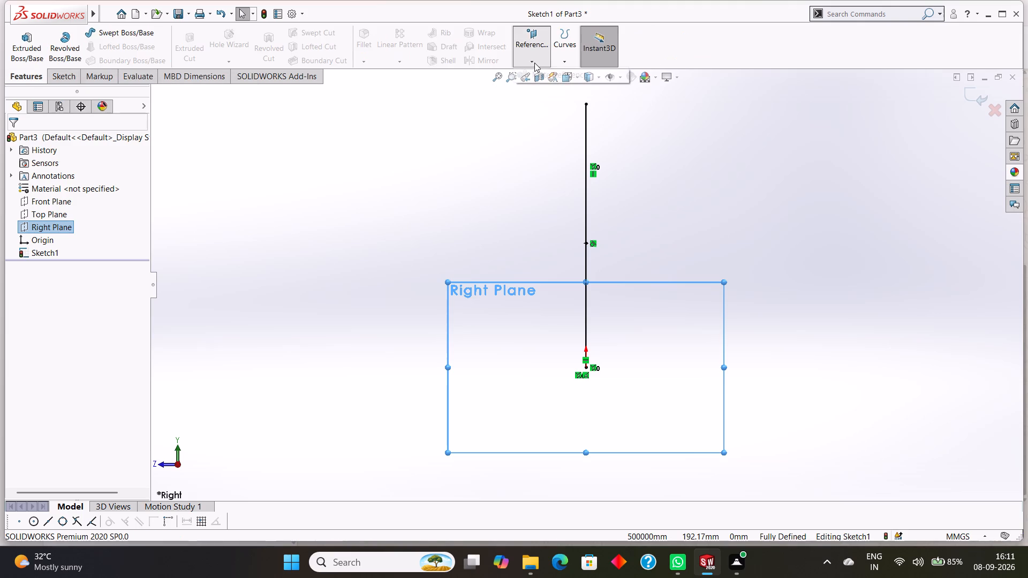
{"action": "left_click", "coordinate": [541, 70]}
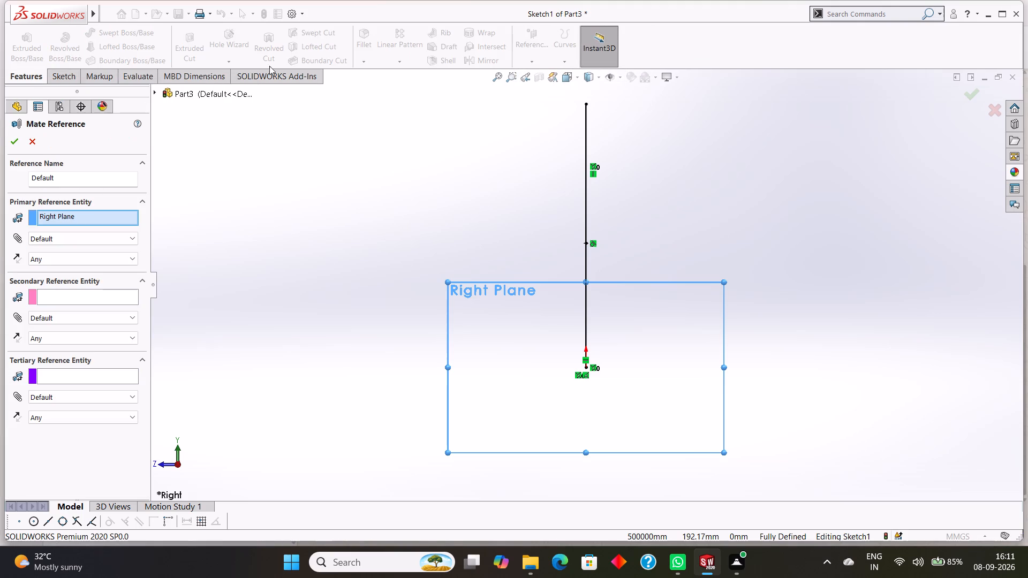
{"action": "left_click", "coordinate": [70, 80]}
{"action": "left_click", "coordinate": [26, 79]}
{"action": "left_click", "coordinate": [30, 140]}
Exit the L-shaped path sketch.
{"action": "left_click", "coordinate": [55, 80]}
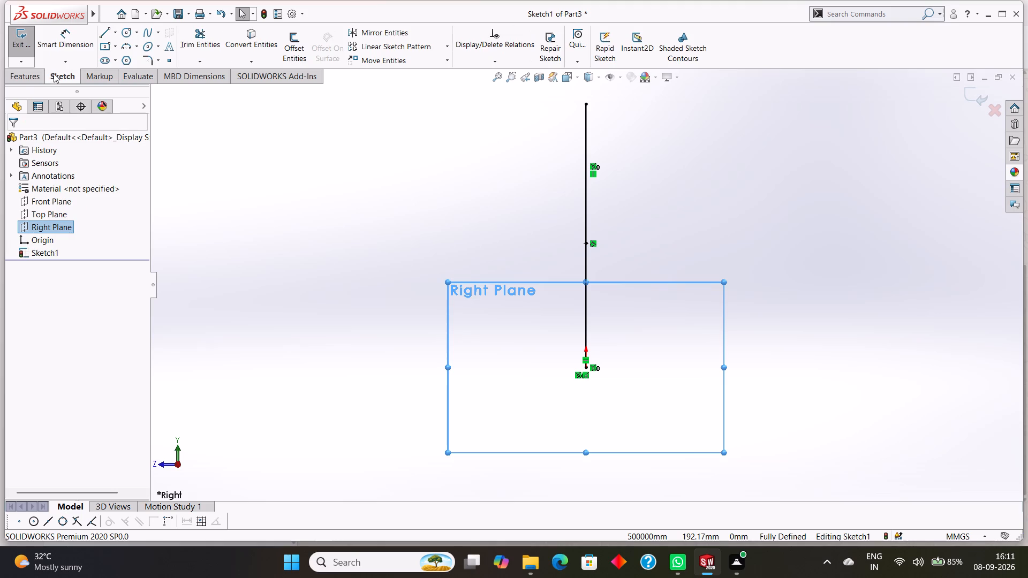
{"action": "left_click", "coordinate": [25, 45]}
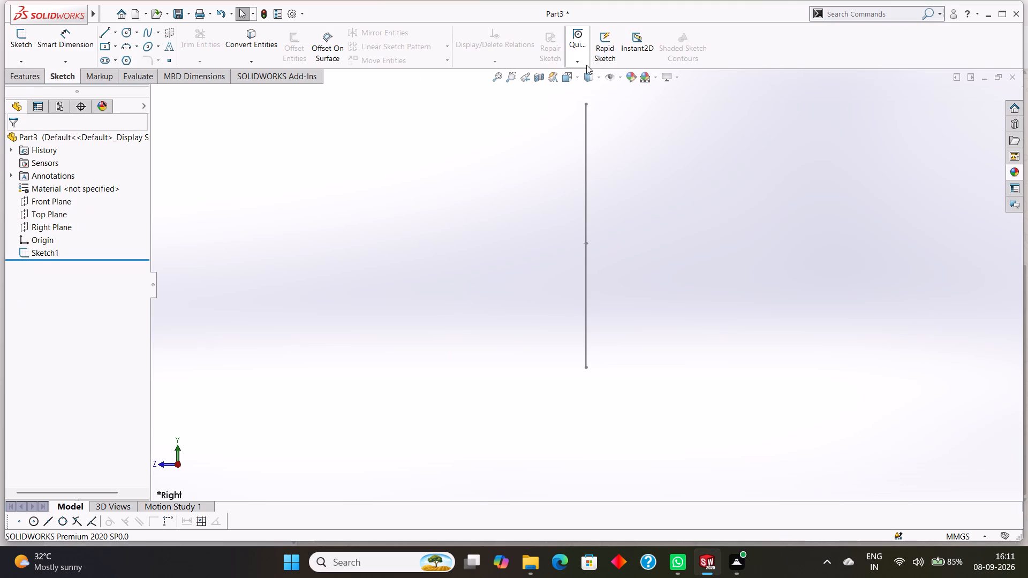
Create a reference plane offset 0 mm from the Right Plane.
{"action": "left_click", "coordinate": [31, 75]}
{"action": "left_click", "coordinate": [525, 57]}
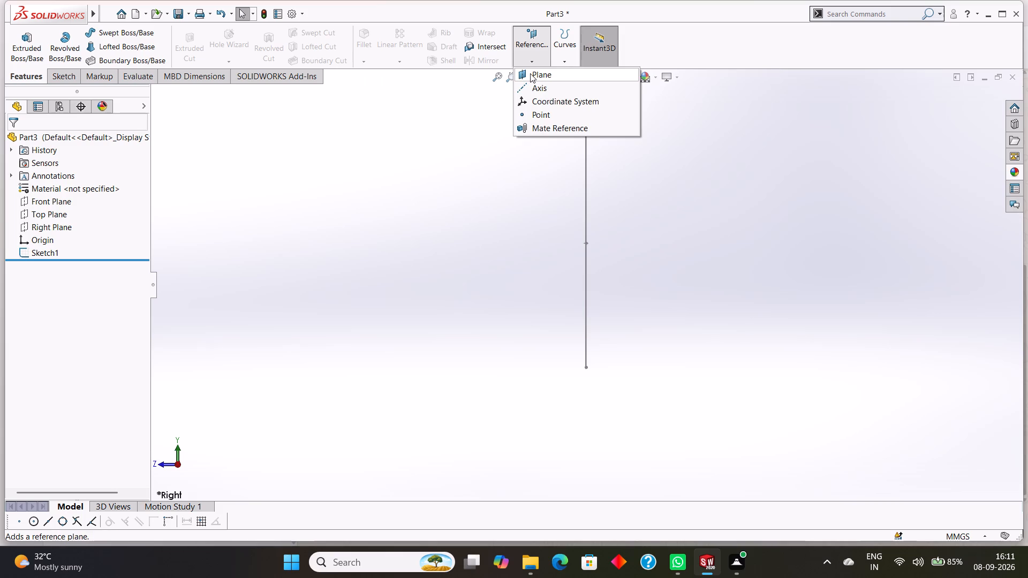
{"action": "left_click", "coordinate": [530, 73]}
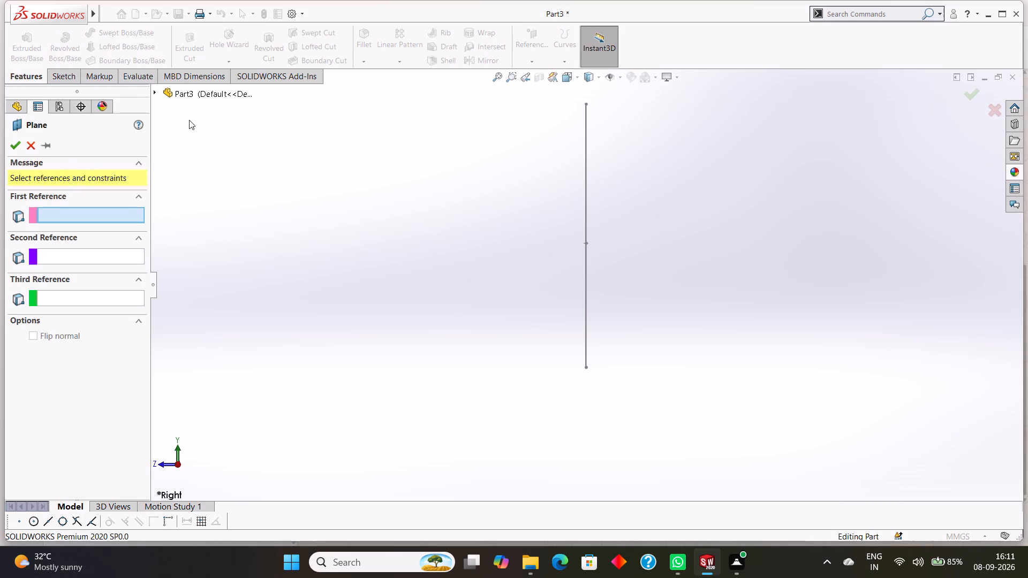
{"action": "left_click", "coordinate": [176, 95]}
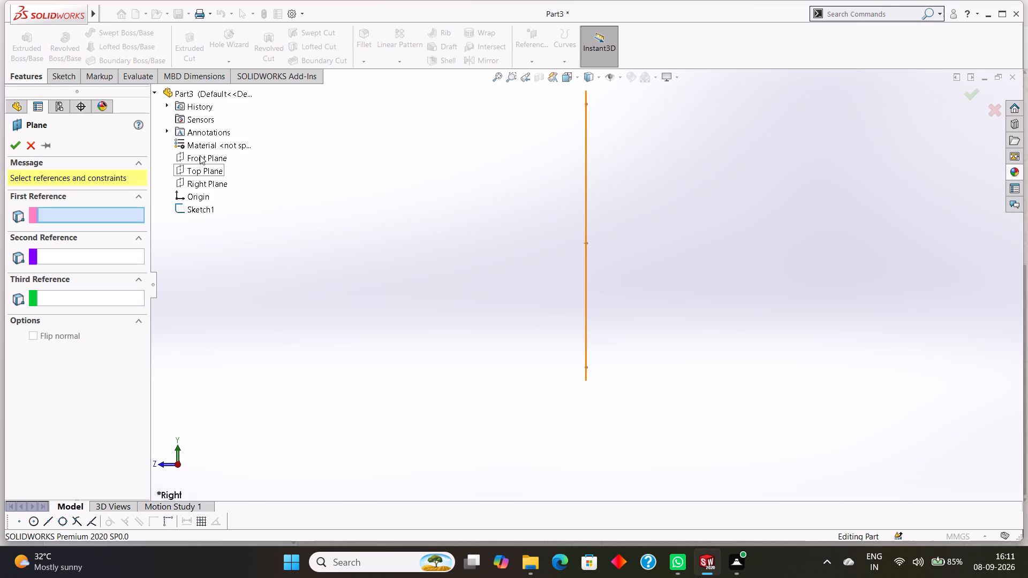
{"action": "left_click", "coordinate": [204, 179]}
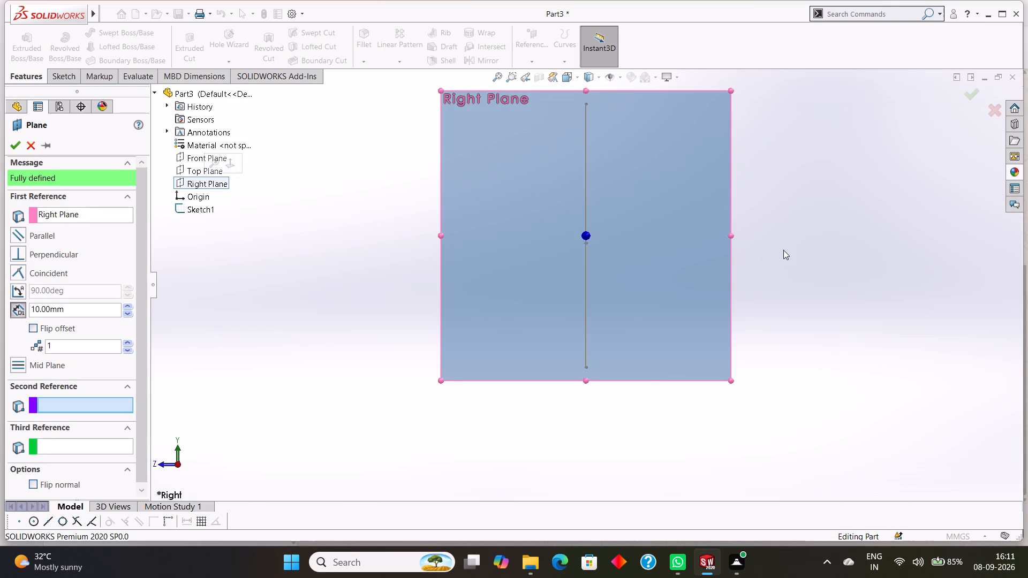
{"action": "middle_click_drag", "start_coordinate": [783, 250], "coordinate": [794, 261]}
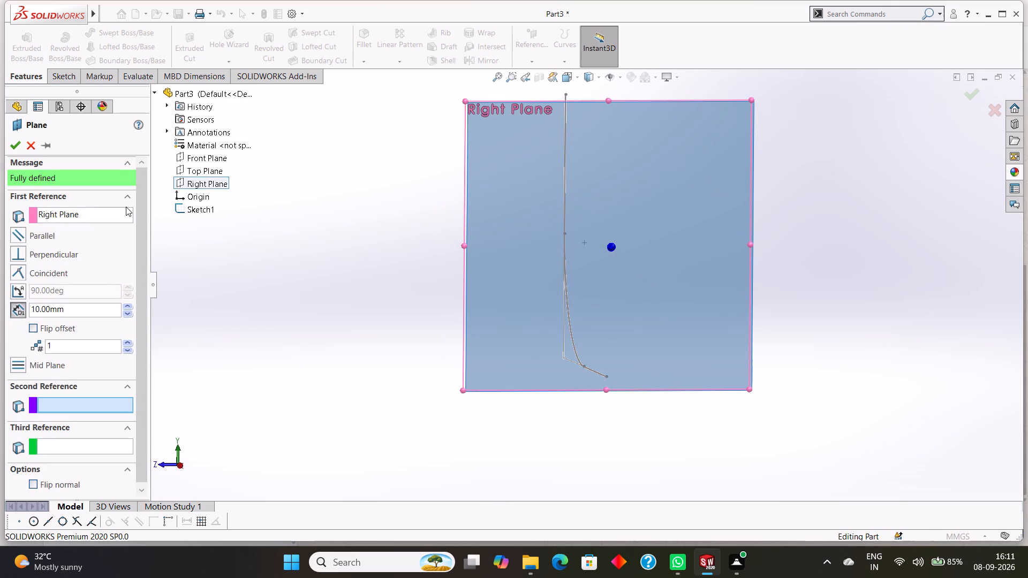
{"action": "left_click_drag", "start_coordinate": [72, 305], "coordinate": [34, 307]}
{"action": "left_click_drag", "start_coordinate": [34, 307], "coordinate": [20, 321]}
{"action": "key", "text": "0"}
{"action": "key", "text": "Return"}
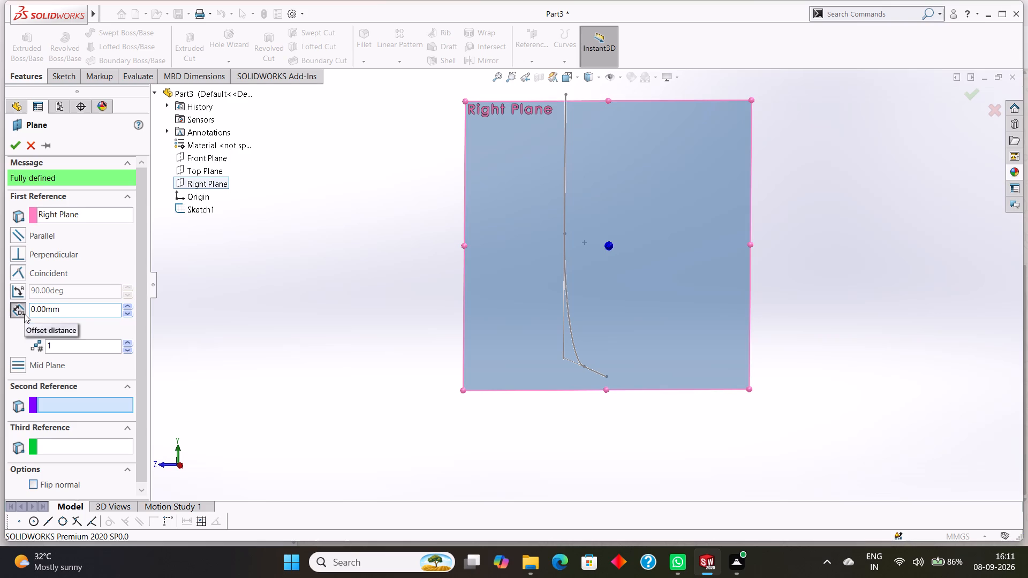
{"action": "left_click", "coordinate": [8, 143]}
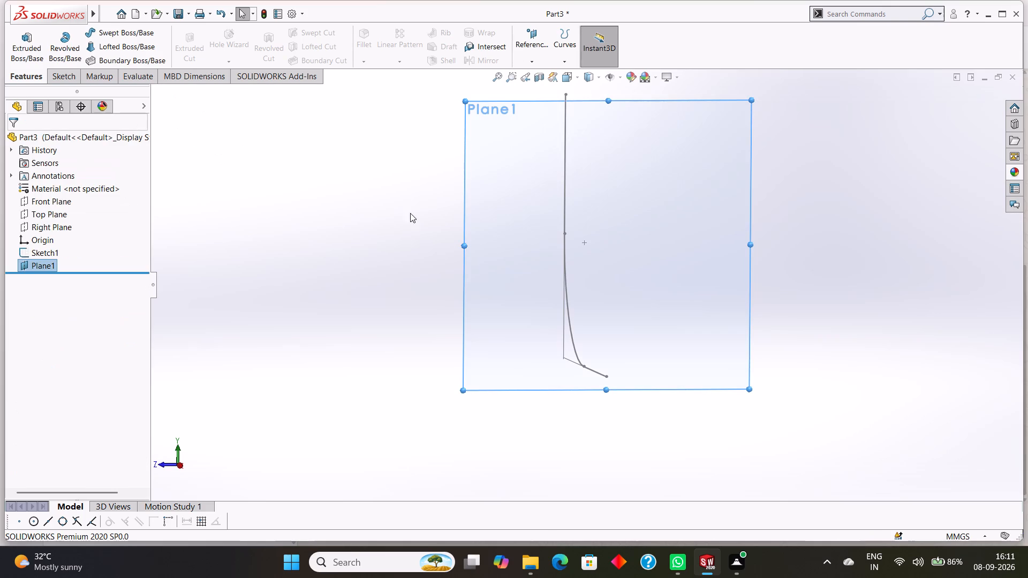
Sketch a circle of about 34 mm radius on the new reference plane, centred on the origin at the path's end.
{"action": "left_click", "coordinate": [63, 73]}
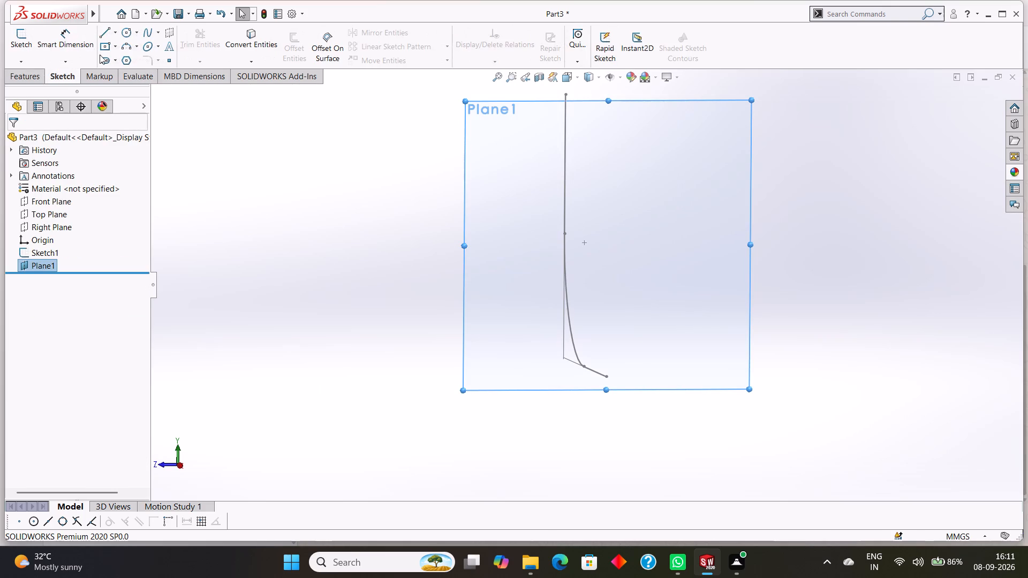
{"action": "left_click", "coordinate": [134, 34]}
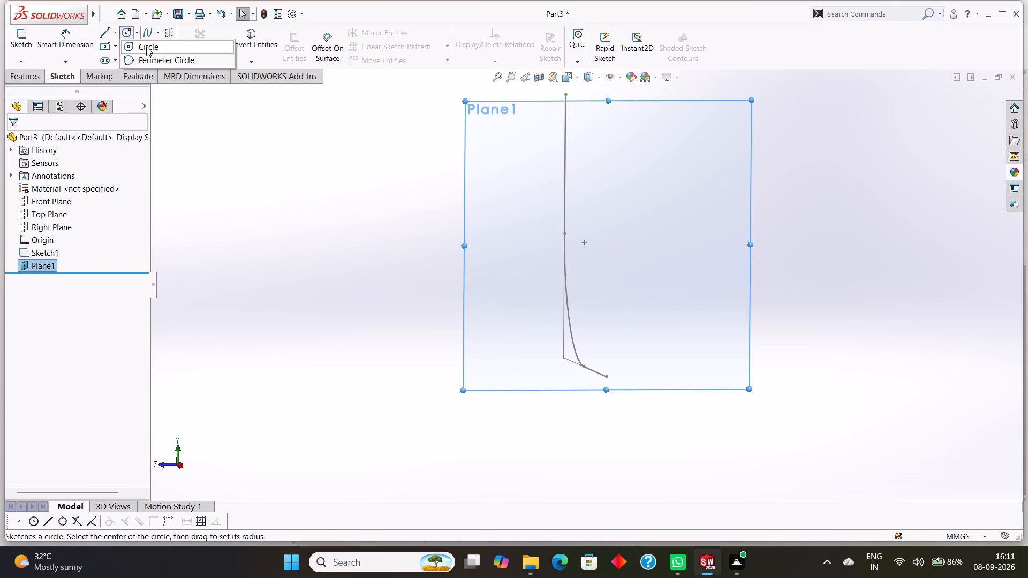
{"action": "left_click", "coordinate": [146, 47]}
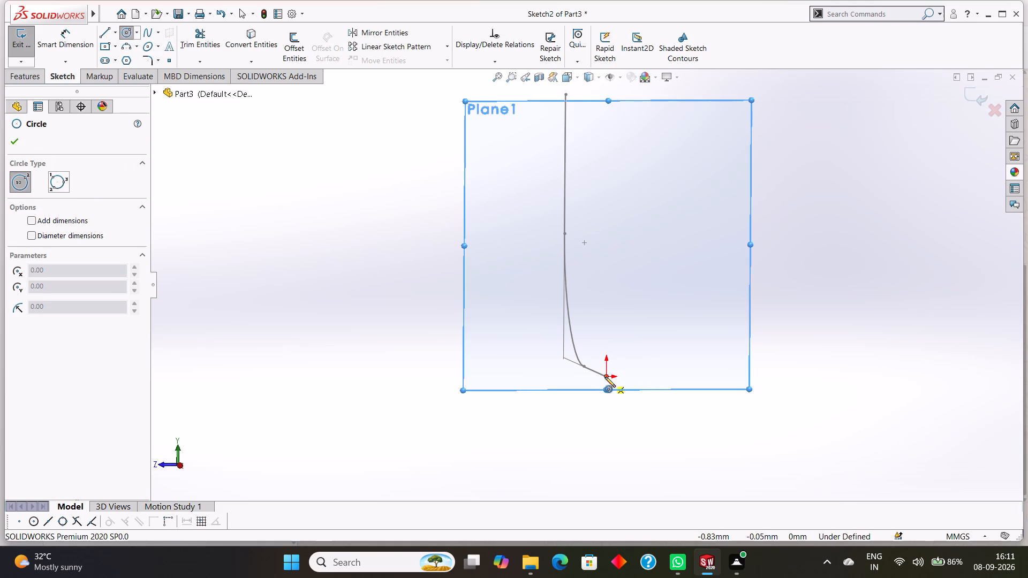
{"action": "left_click", "coordinate": [606, 376]}
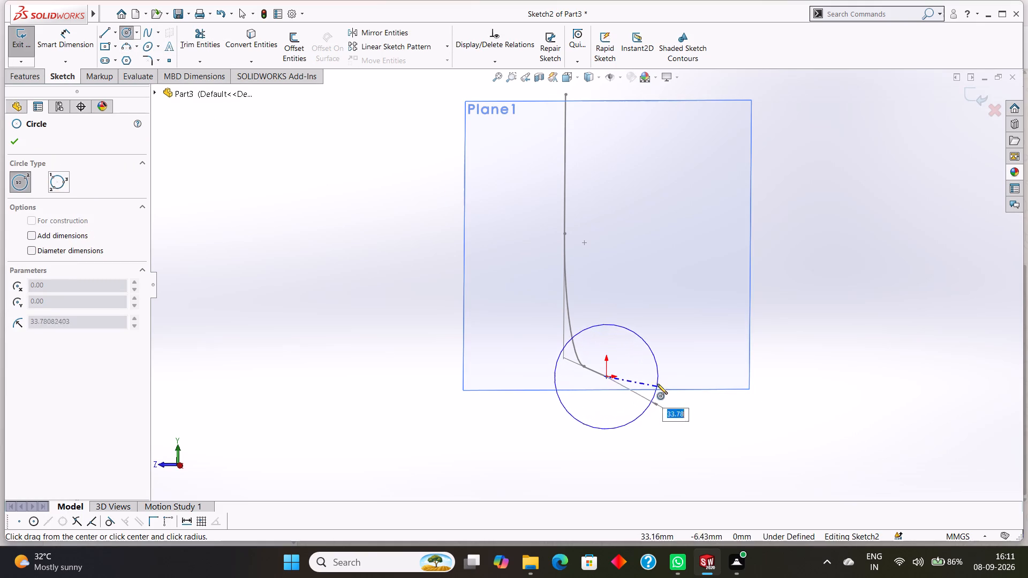
{"action": "left_click", "coordinate": [658, 379]}
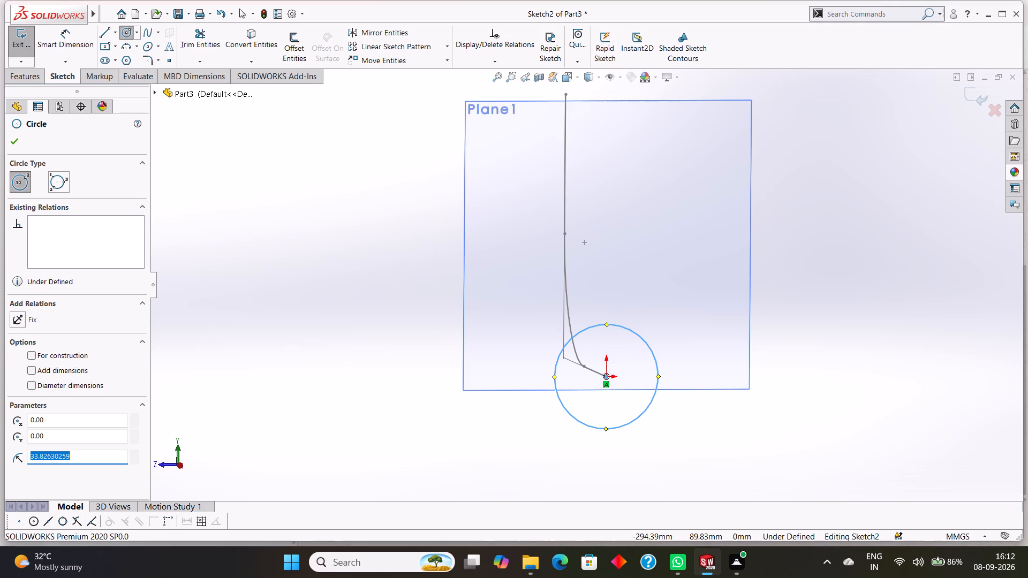
{"action": "left_click", "coordinate": [22, 138]}
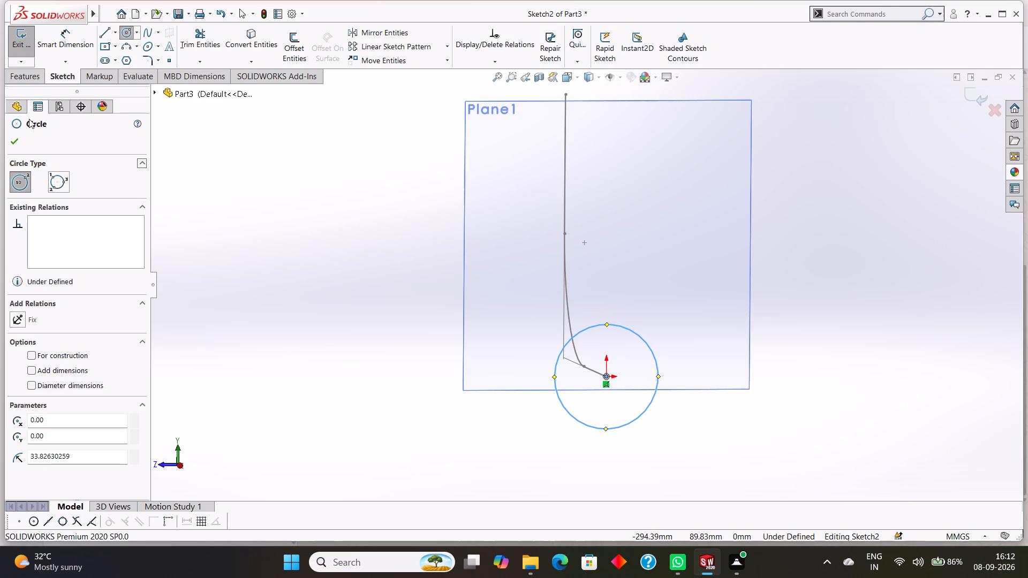
{"action": "left_click", "coordinate": [17, 151]}
{"action": "left_click", "coordinate": [16, 148]}
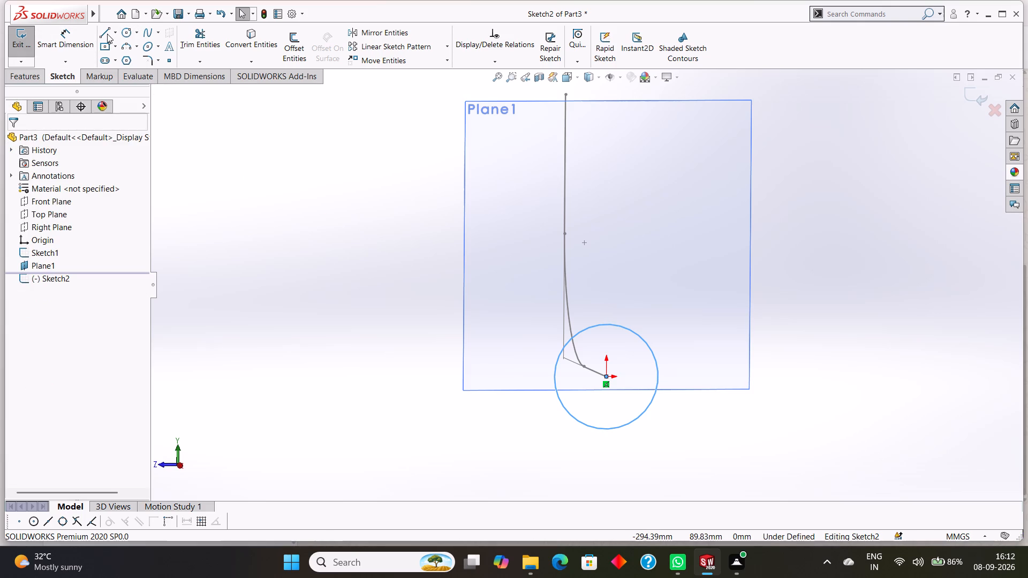
Dimension the circular profile's diameter and set it to 130 mm.
{"action": "left_click", "coordinate": [85, 38]}
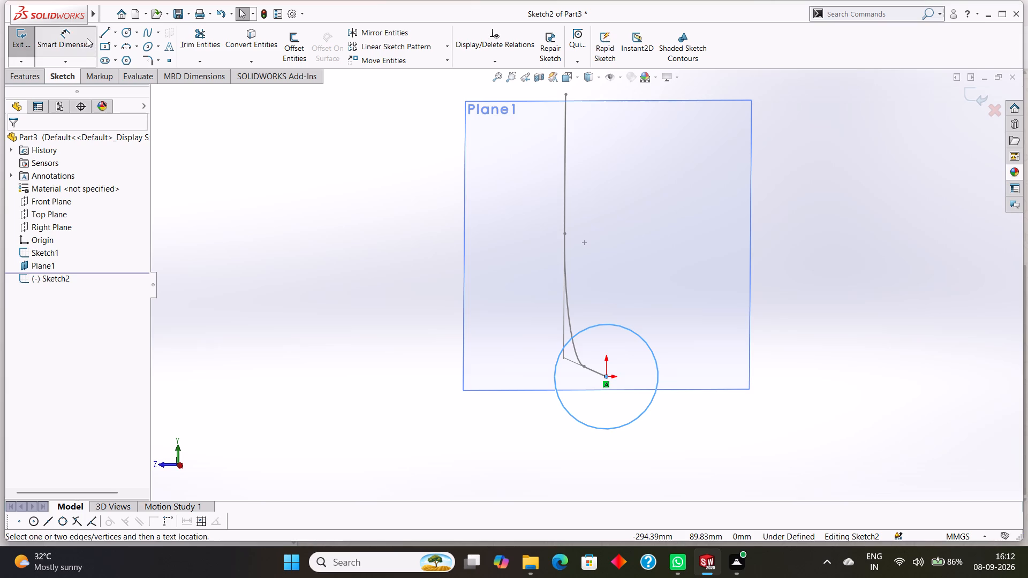
{"action": "left_click", "coordinate": [635, 331]}
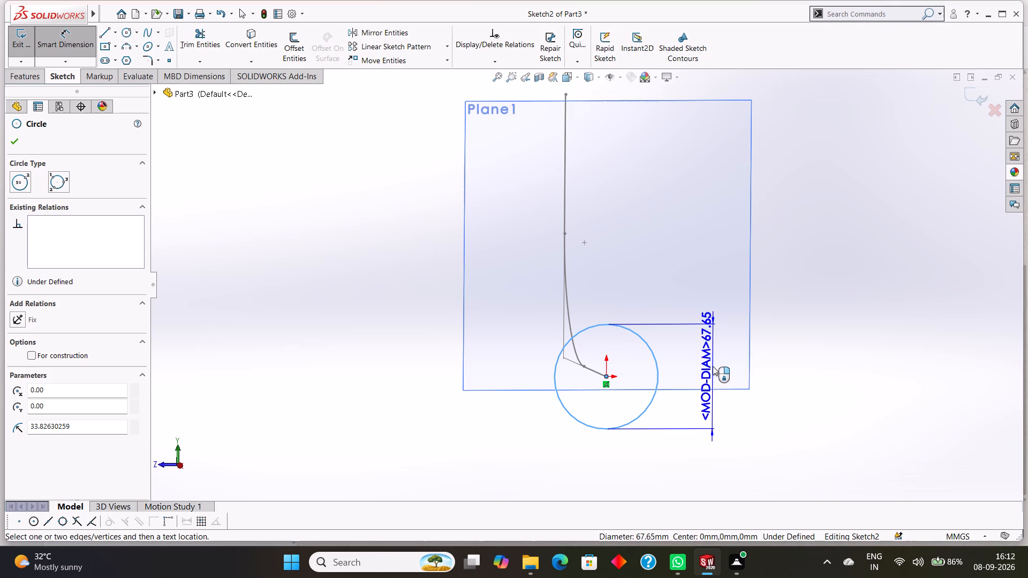
{"action": "left_click", "coordinate": [713, 366]}
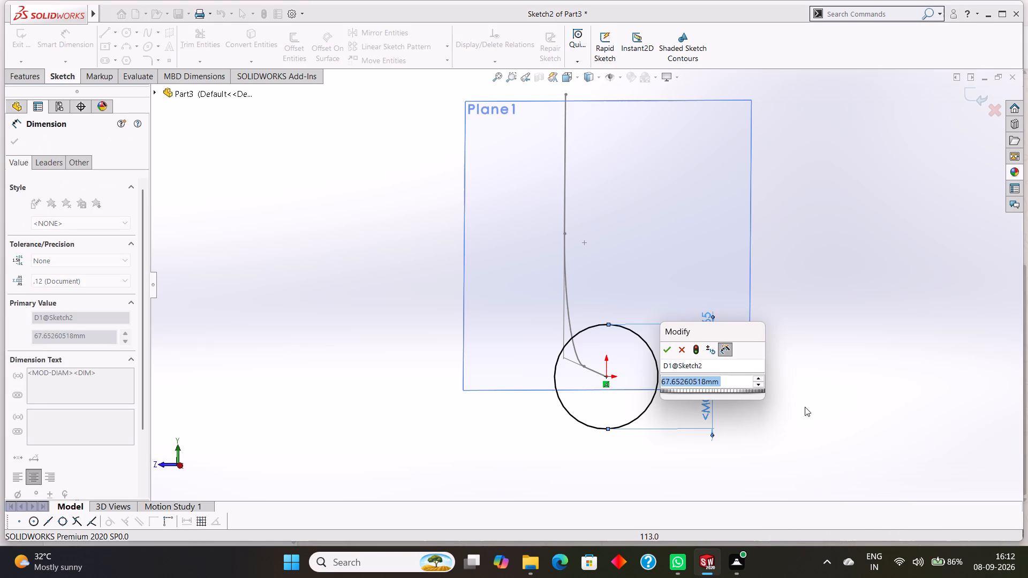
{"action": "key", "text": "BackSpace"}
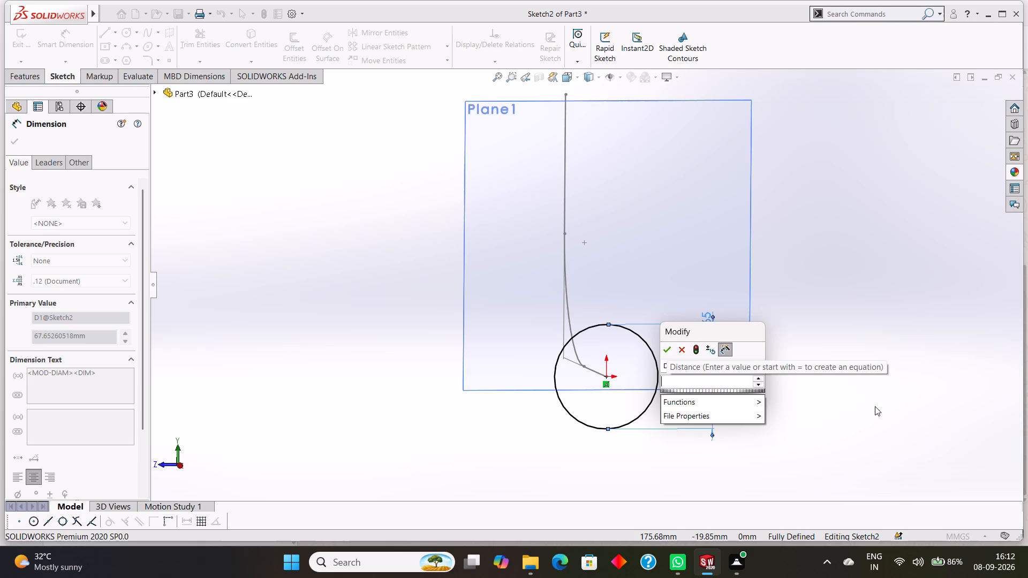
{"action": "type", "text": "130"}
{"action": "key", "text": "Return"}
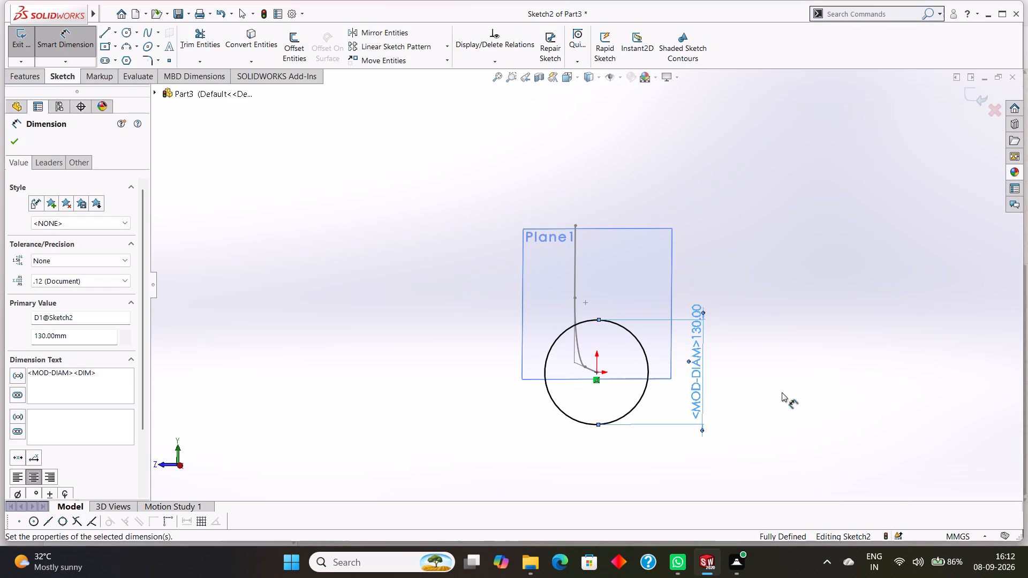
{"action": "left_click", "coordinate": [400, 332]}
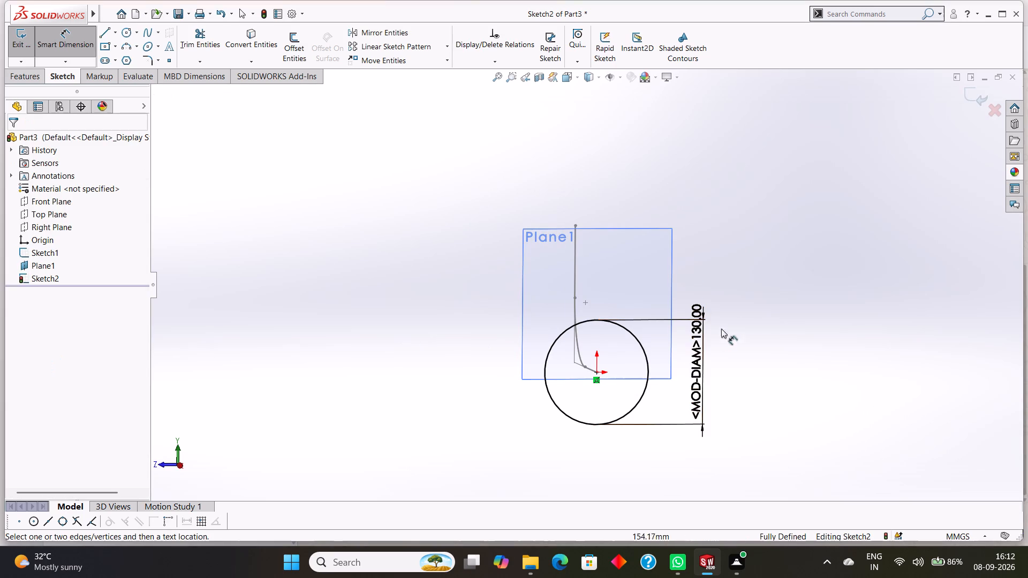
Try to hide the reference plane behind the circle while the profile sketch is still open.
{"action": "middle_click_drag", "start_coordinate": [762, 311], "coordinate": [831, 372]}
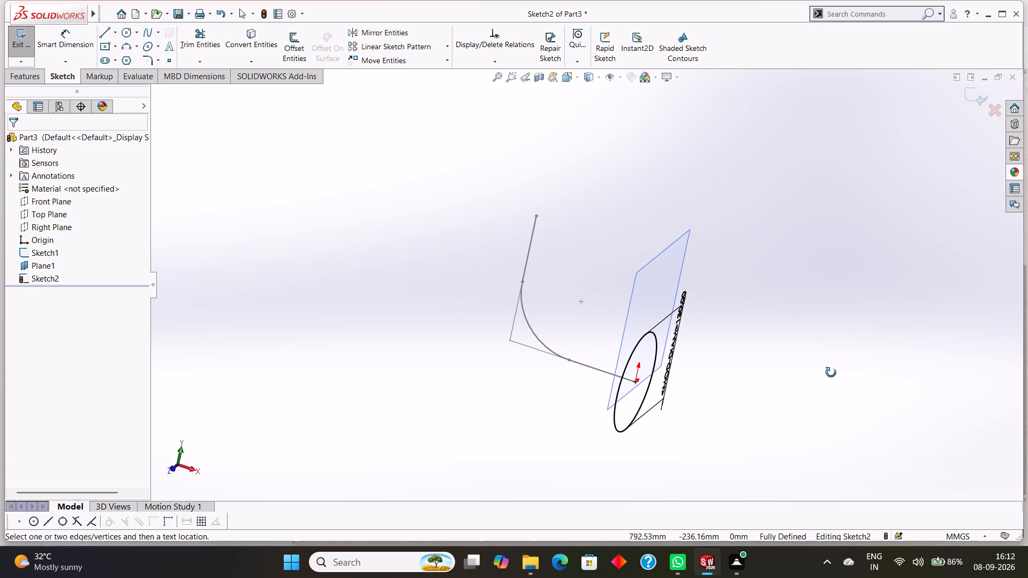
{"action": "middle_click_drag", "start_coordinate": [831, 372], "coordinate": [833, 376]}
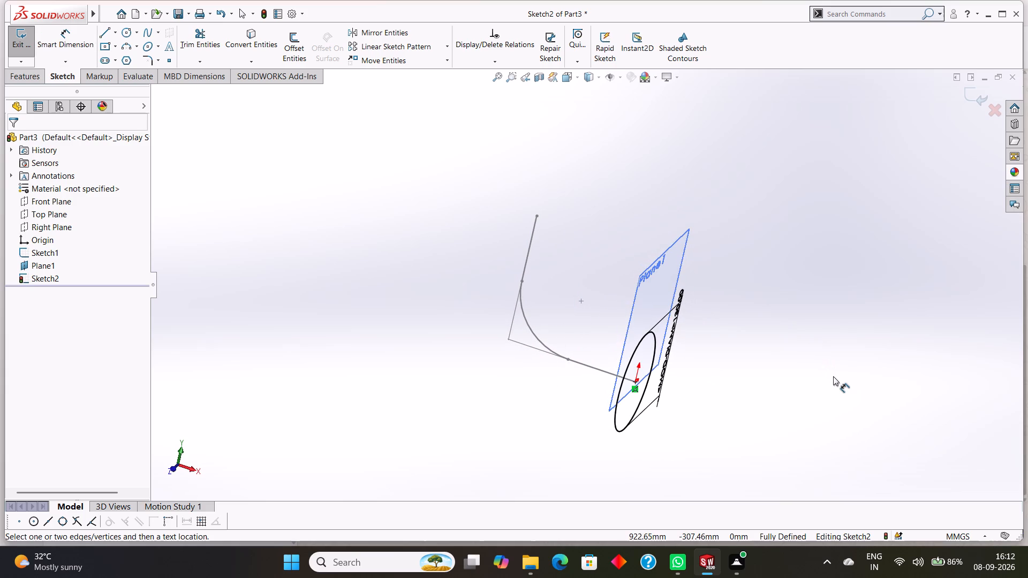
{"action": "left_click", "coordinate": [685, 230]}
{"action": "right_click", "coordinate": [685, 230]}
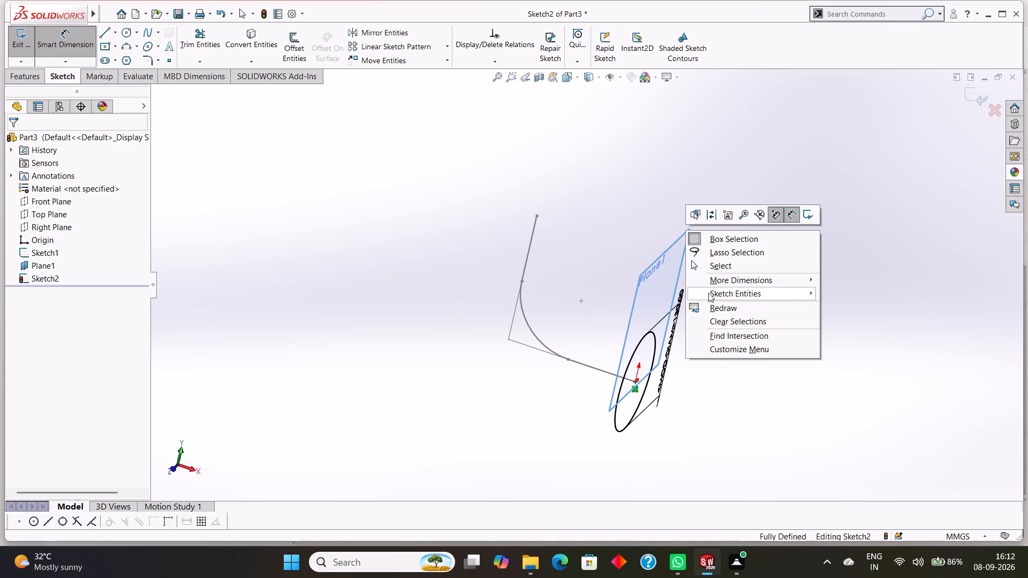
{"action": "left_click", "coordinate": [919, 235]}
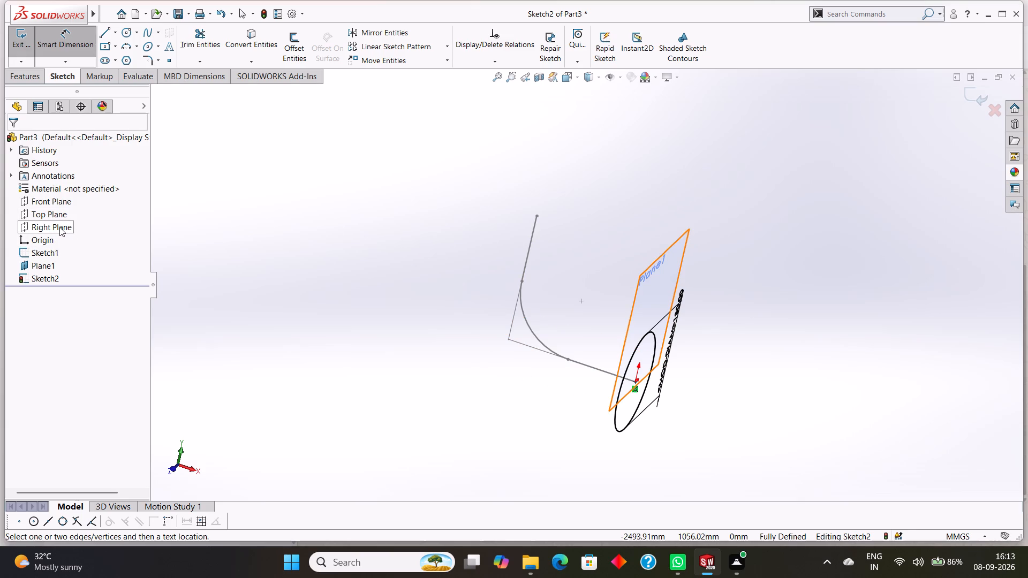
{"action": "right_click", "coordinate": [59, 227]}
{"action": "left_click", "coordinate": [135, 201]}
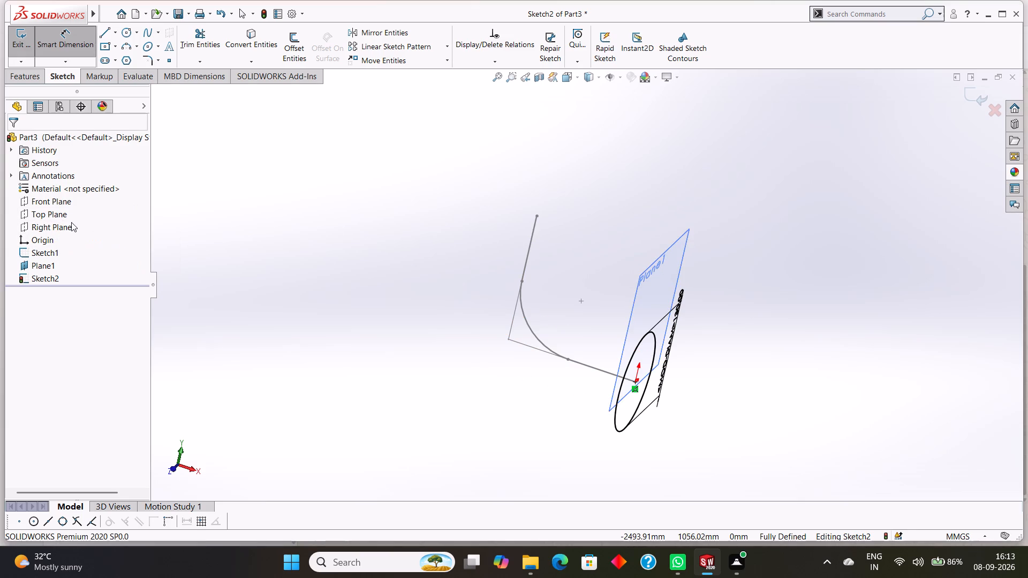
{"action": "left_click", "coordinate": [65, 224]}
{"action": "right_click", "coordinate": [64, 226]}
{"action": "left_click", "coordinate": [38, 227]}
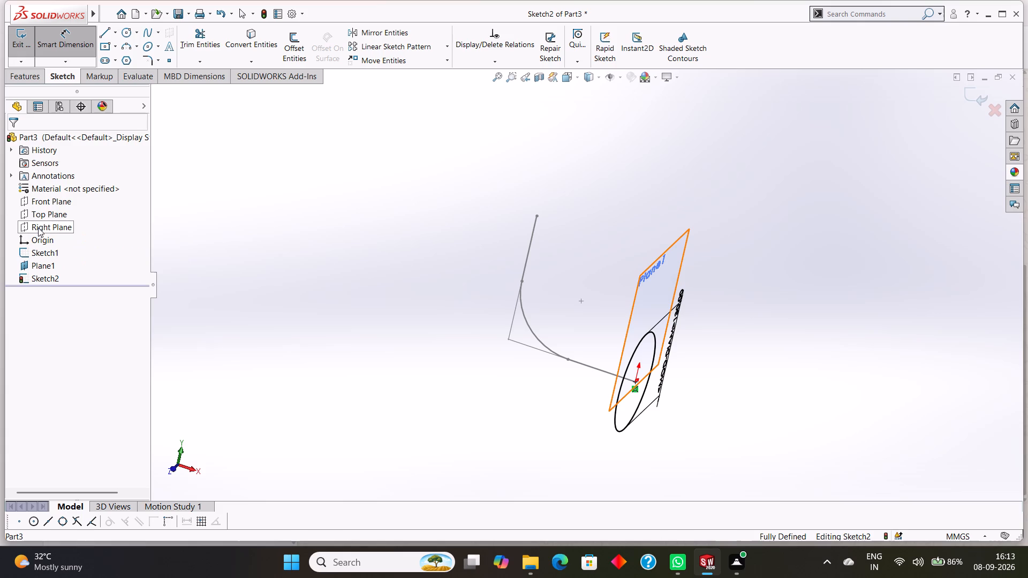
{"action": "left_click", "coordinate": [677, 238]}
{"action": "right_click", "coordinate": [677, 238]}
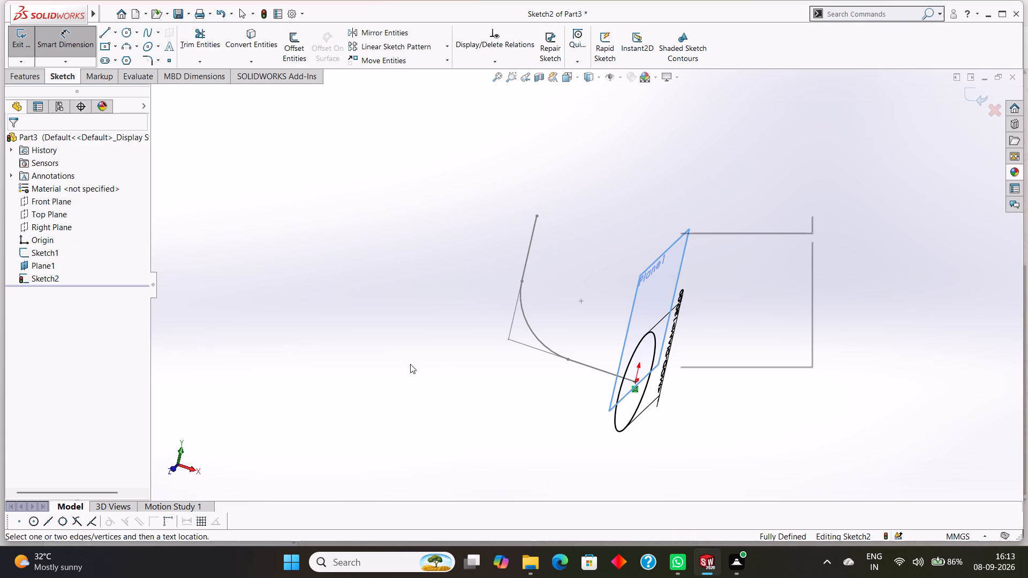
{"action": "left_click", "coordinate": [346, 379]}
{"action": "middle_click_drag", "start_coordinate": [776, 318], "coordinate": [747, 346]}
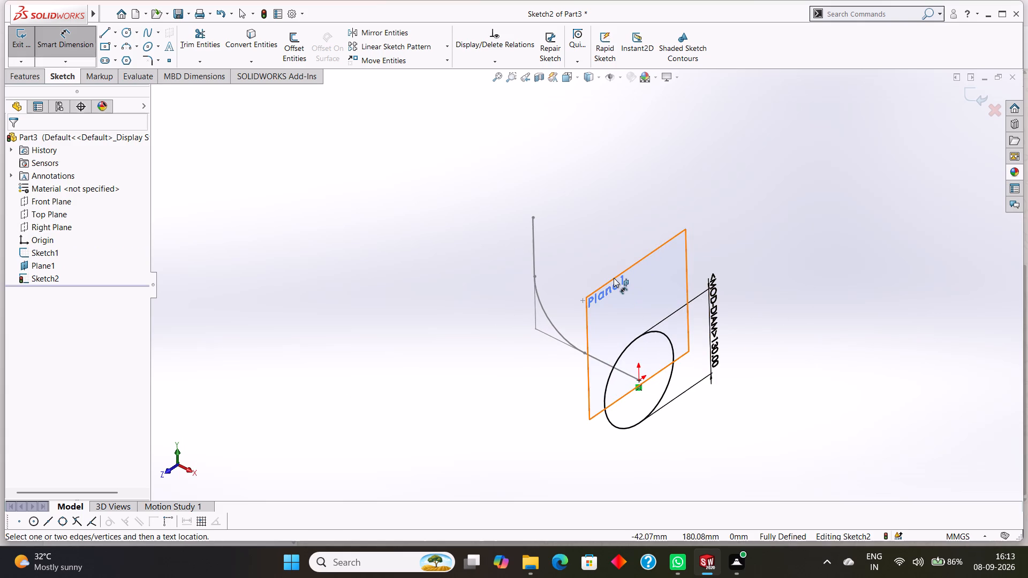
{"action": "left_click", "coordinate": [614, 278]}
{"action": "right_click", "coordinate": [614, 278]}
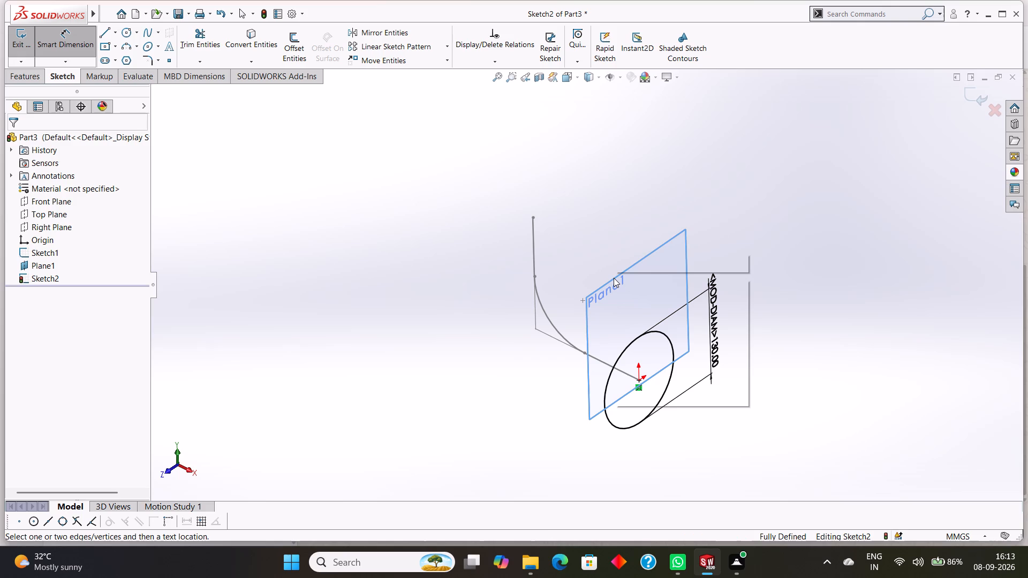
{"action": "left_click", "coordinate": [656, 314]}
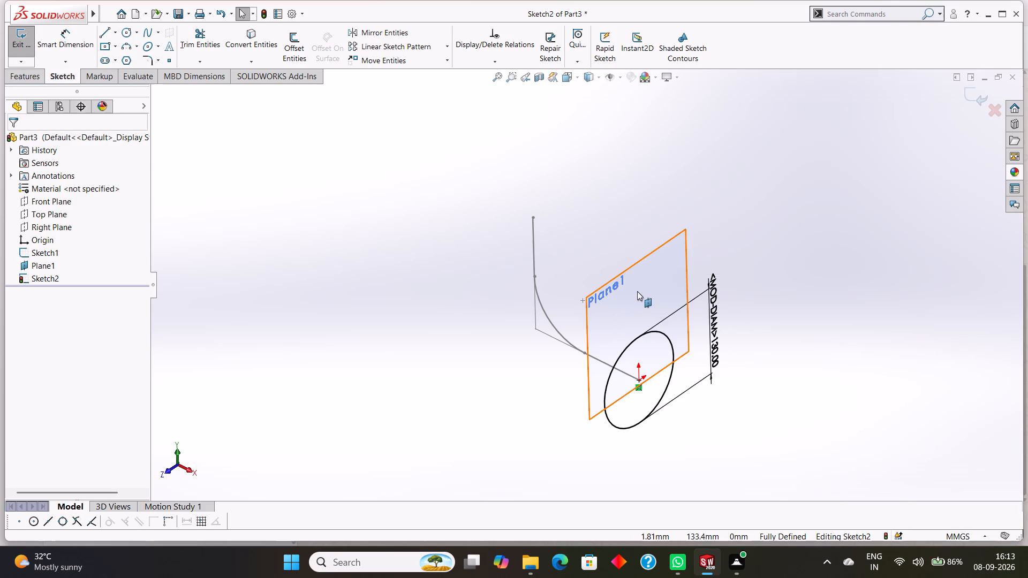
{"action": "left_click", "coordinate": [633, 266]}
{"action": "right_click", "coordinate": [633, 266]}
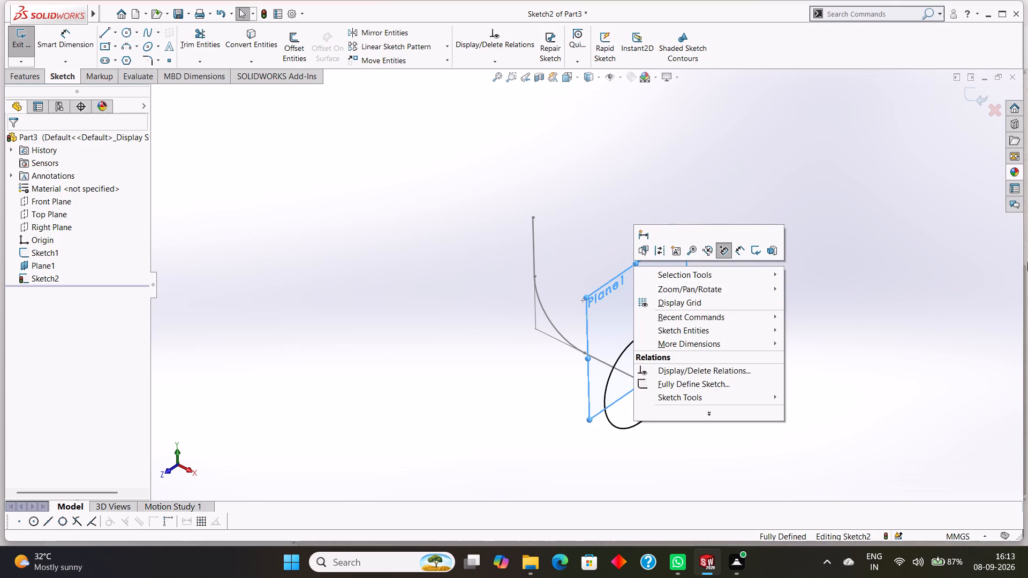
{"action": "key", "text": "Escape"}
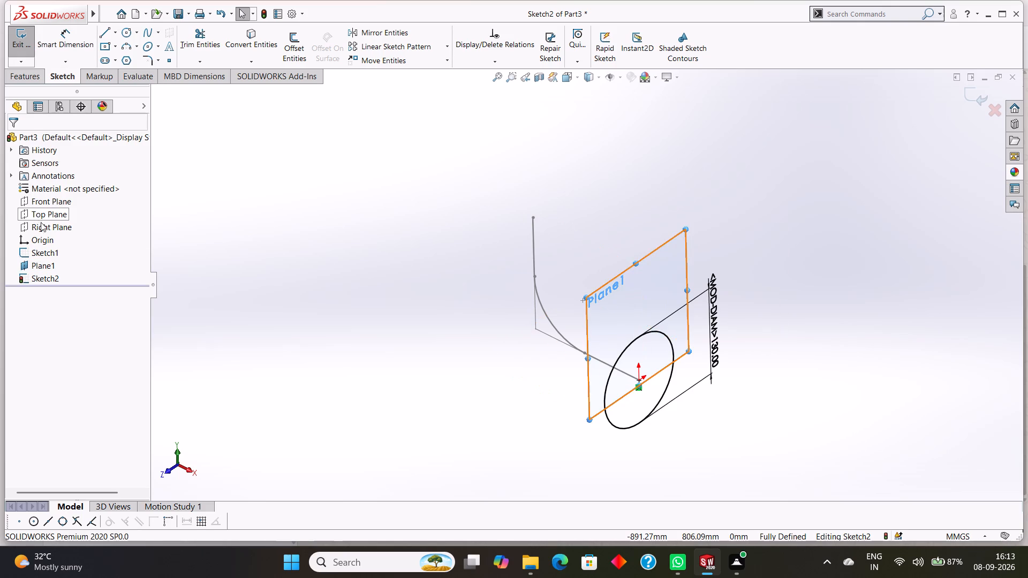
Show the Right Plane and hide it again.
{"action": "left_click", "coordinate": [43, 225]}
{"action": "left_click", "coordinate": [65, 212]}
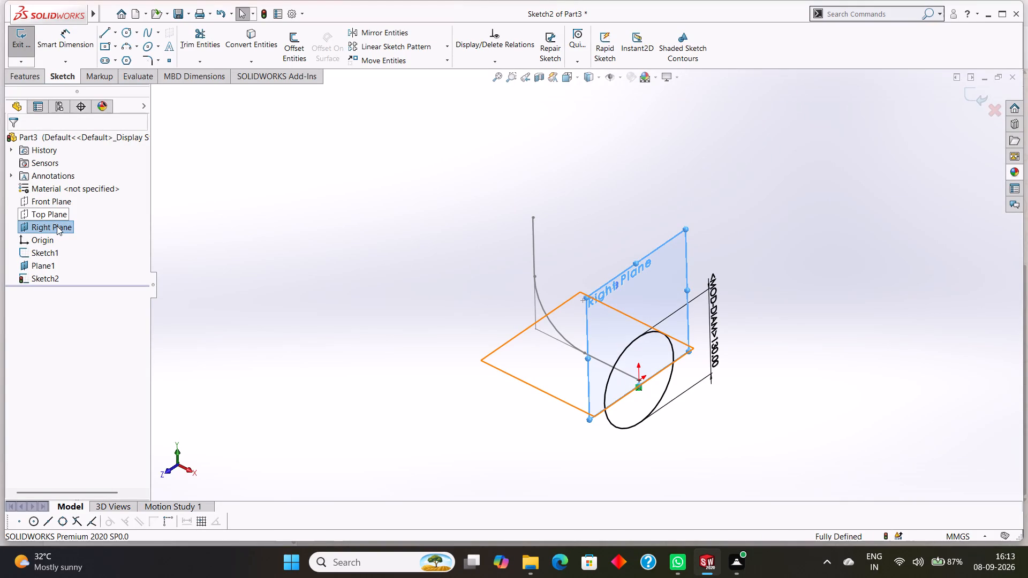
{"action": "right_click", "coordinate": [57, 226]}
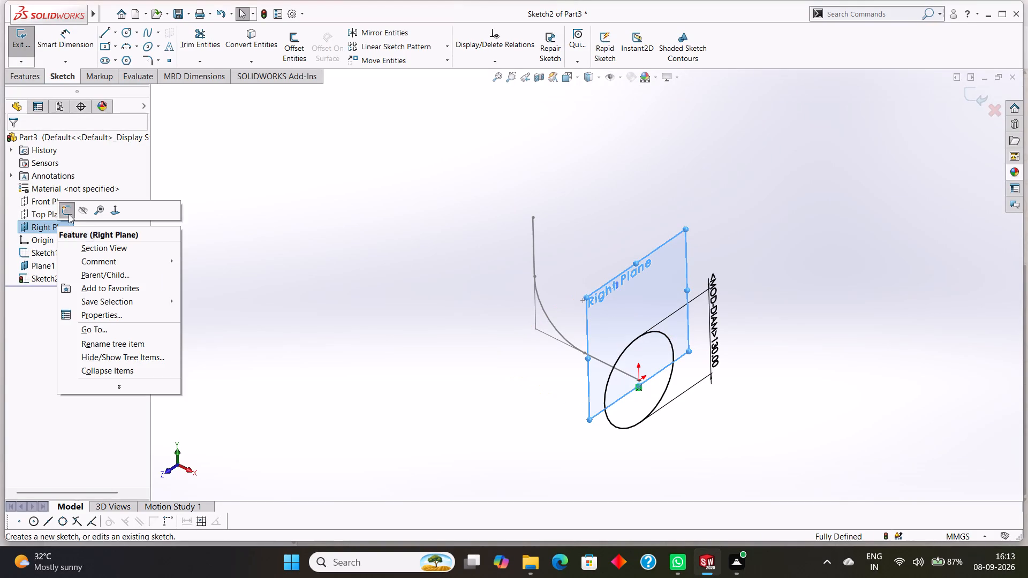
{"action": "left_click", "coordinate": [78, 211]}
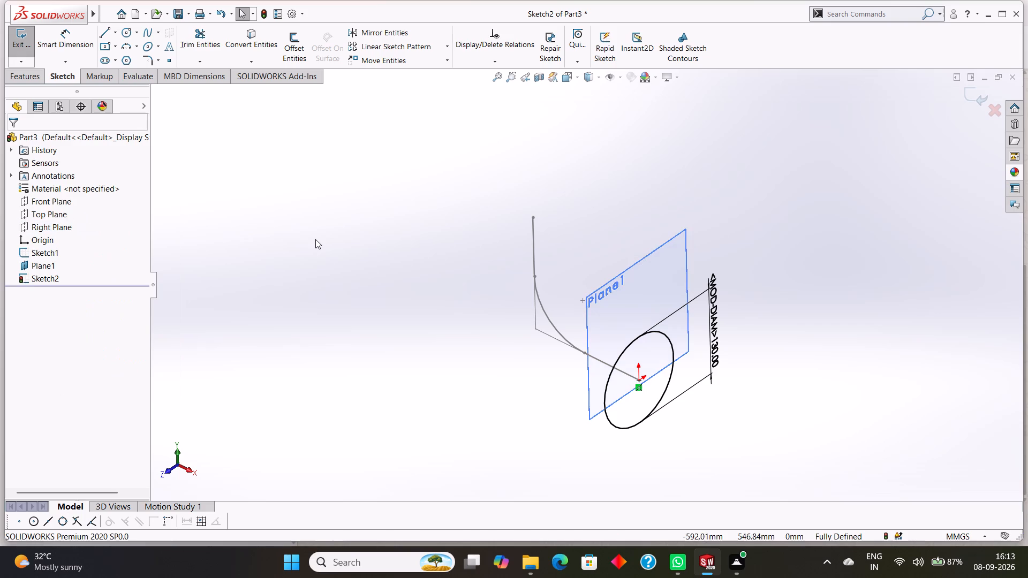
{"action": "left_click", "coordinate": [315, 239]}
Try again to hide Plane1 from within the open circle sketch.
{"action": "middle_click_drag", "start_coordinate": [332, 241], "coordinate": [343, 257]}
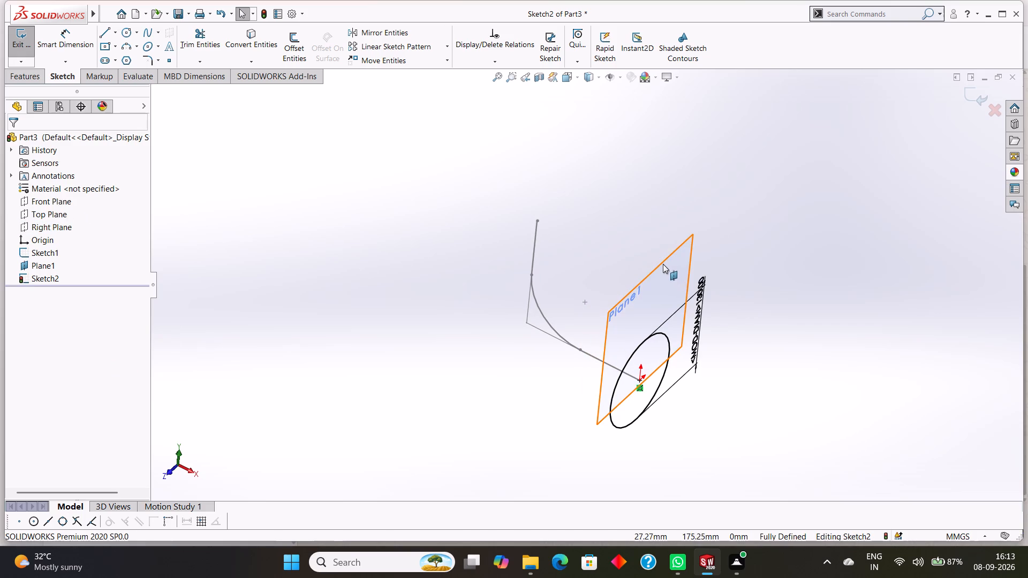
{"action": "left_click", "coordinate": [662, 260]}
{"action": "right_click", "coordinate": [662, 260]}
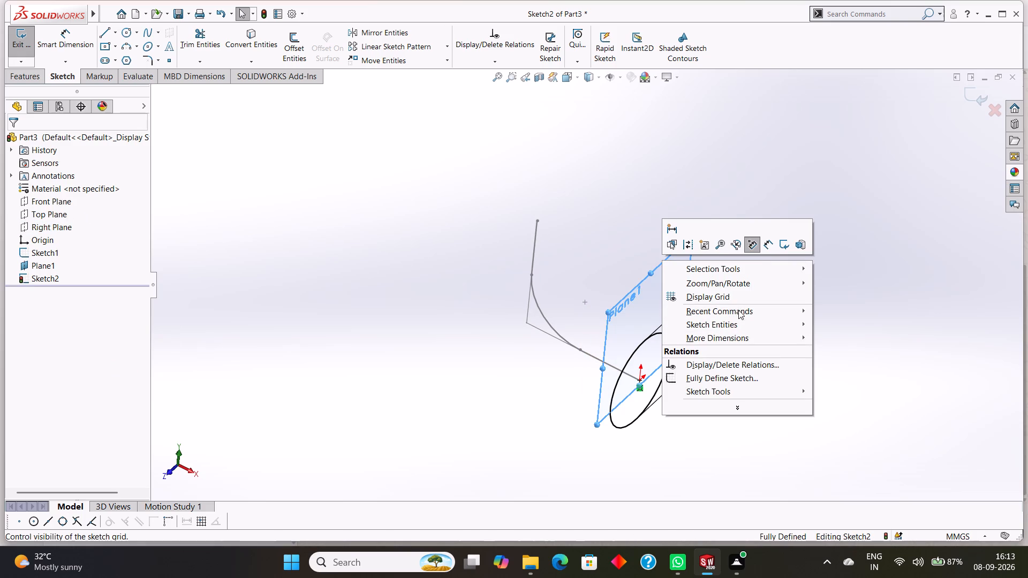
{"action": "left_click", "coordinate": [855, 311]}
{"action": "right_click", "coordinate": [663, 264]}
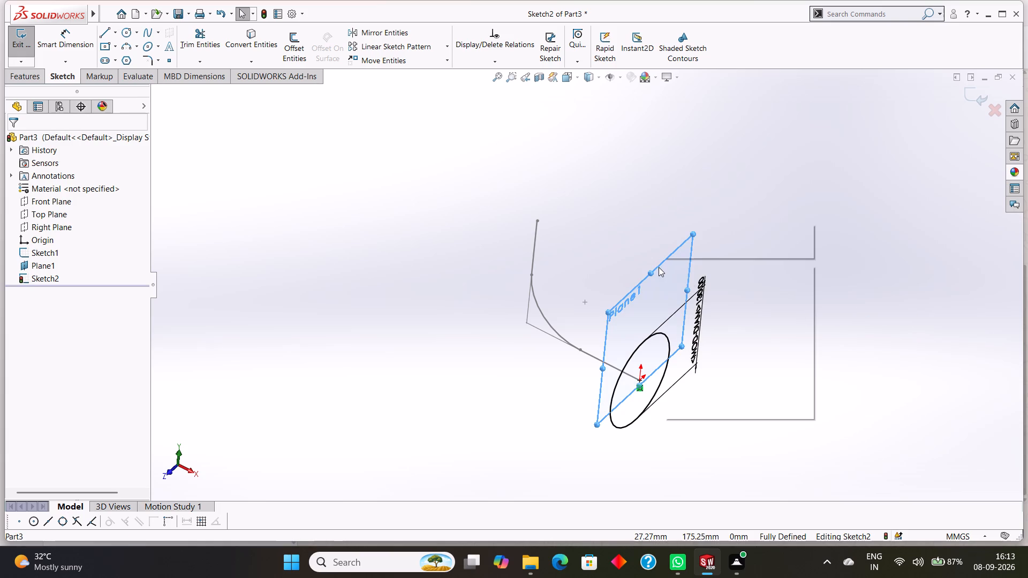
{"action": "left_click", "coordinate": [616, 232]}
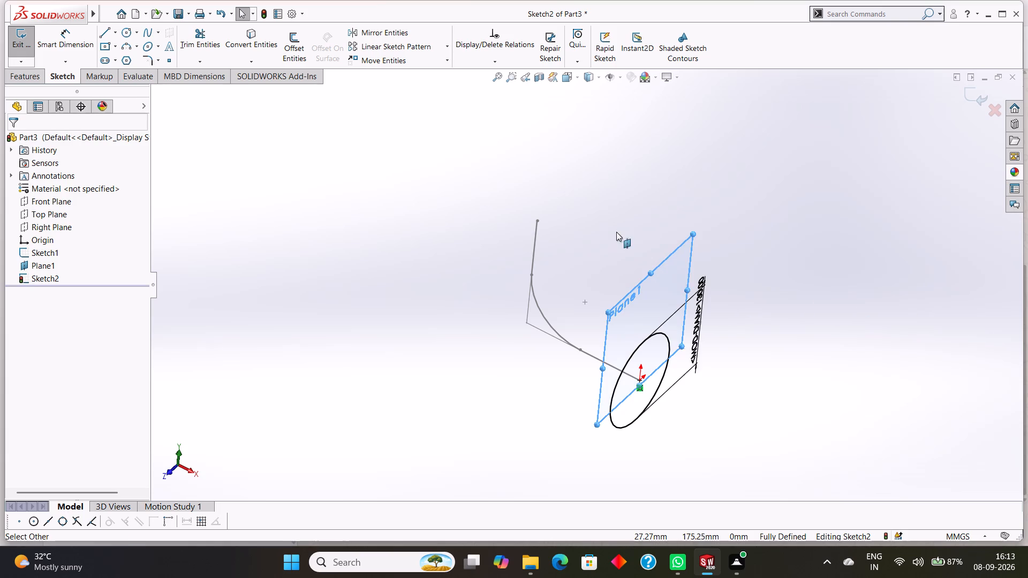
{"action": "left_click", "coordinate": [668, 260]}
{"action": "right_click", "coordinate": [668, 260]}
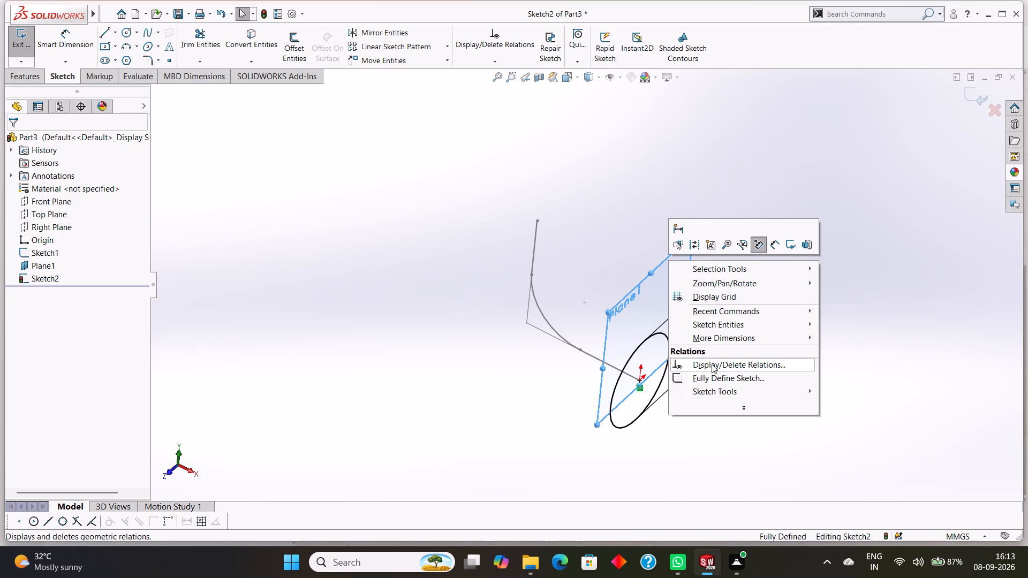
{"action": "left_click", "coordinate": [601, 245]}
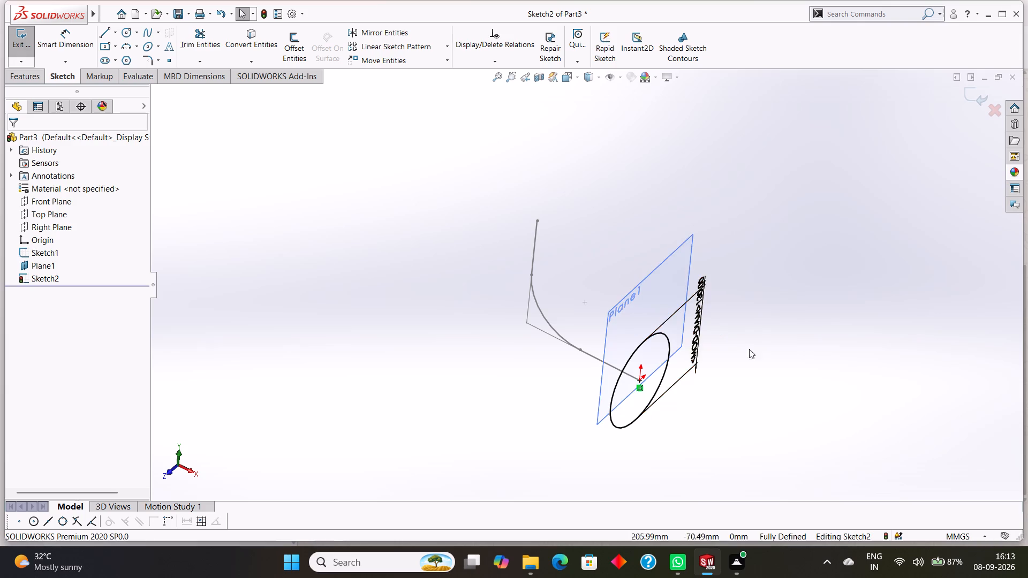
Exit the circular profile sketch.
{"action": "middle_click_drag", "start_coordinate": [763, 360], "coordinate": [727, 262]}
{"action": "scroll", "coordinate": [727, 262], "scroll_direction": "up", "scroll_amount": 1}
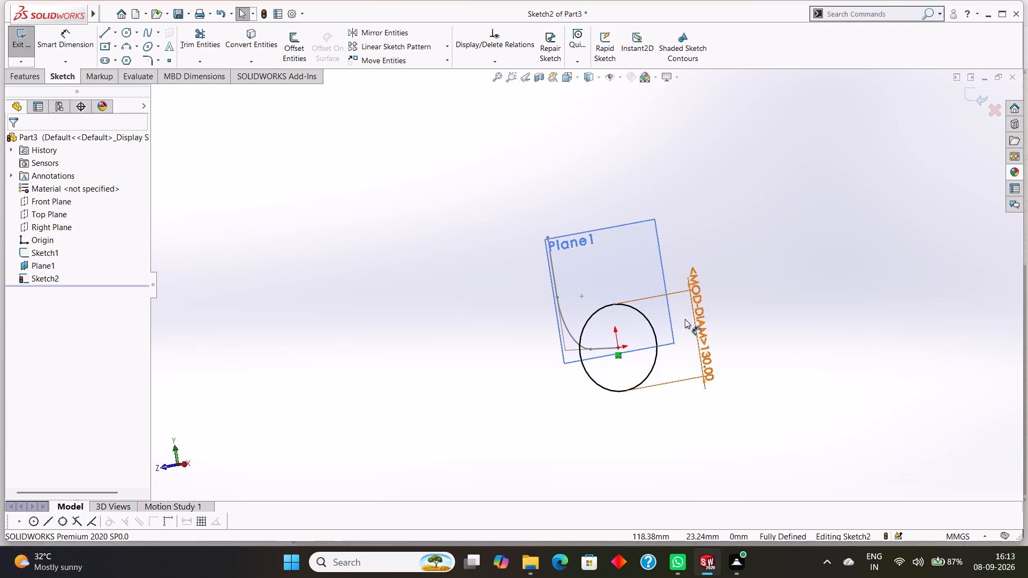
{"action": "double_click", "coordinate": [700, 310]}
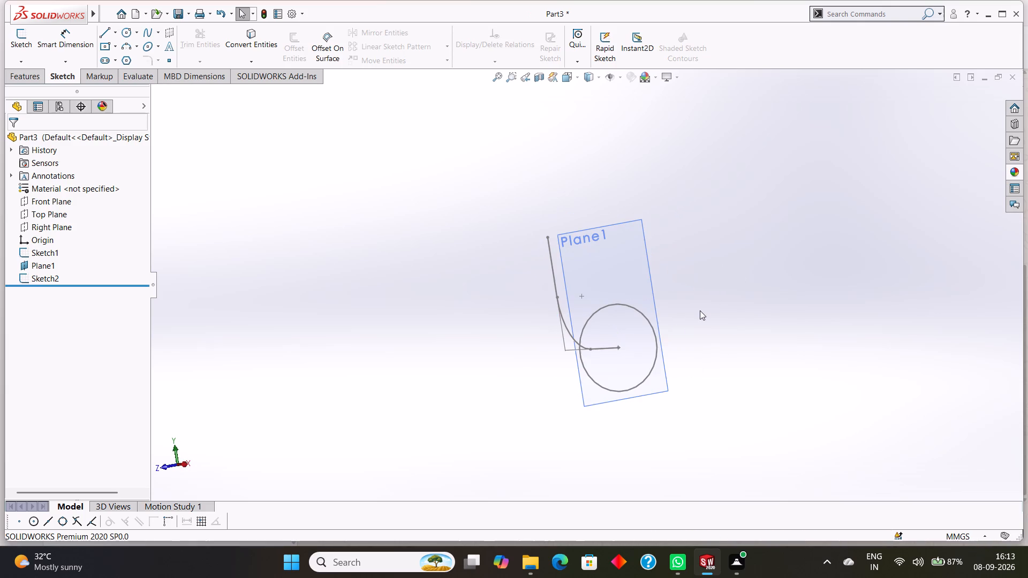
{"action": "left_click", "coordinate": [704, 308]}
Hide Plane1 so only the path and circle sketches are displayed.
{"action": "middle_click_drag", "start_coordinate": [682, 234], "coordinate": [701, 305]}
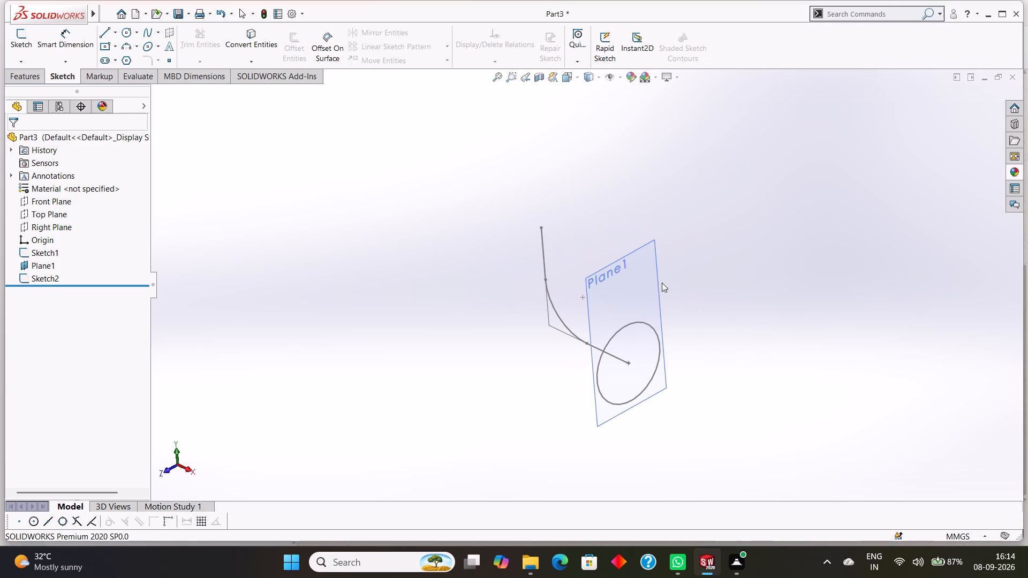
{"action": "right_click", "coordinate": [634, 252]}
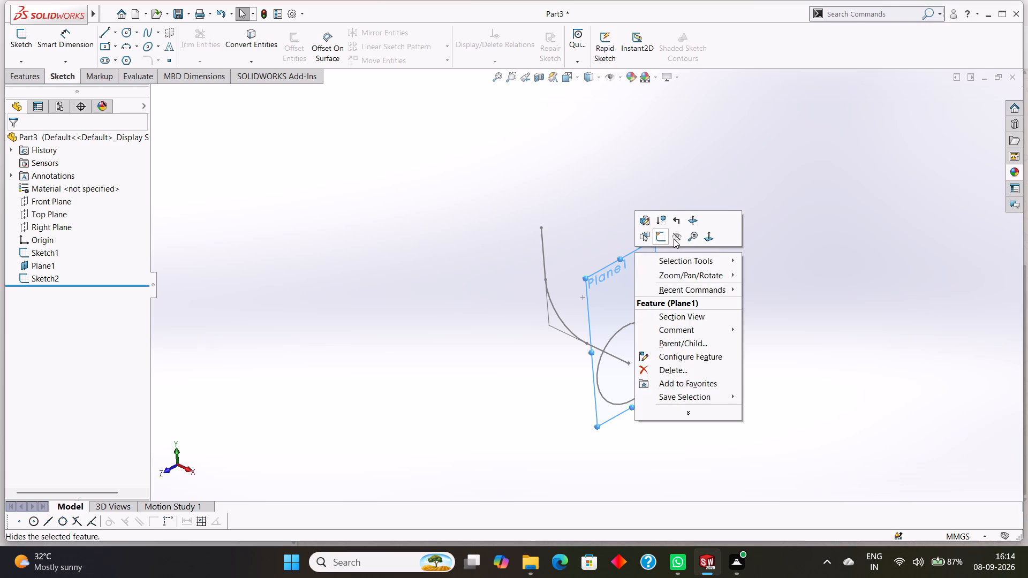
{"action": "left_click", "coordinate": [674, 239]}
{"action": "left_click", "coordinate": [747, 244]}
Create a reference plane parallel to the Top Plane and coincident with the upper endpoint of the L-shaped path.
{"action": "middle_click_drag", "start_coordinate": [772, 242], "coordinate": [802, 252]}
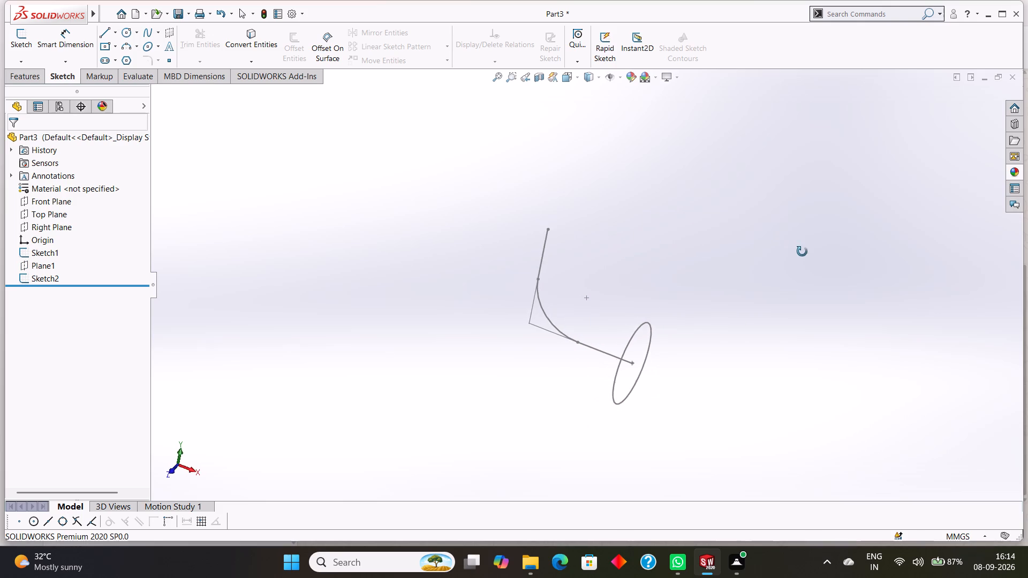
{"action": "middle_click_drag", "start_coordinate": [802, 252], "coordinate": [811, 252]}
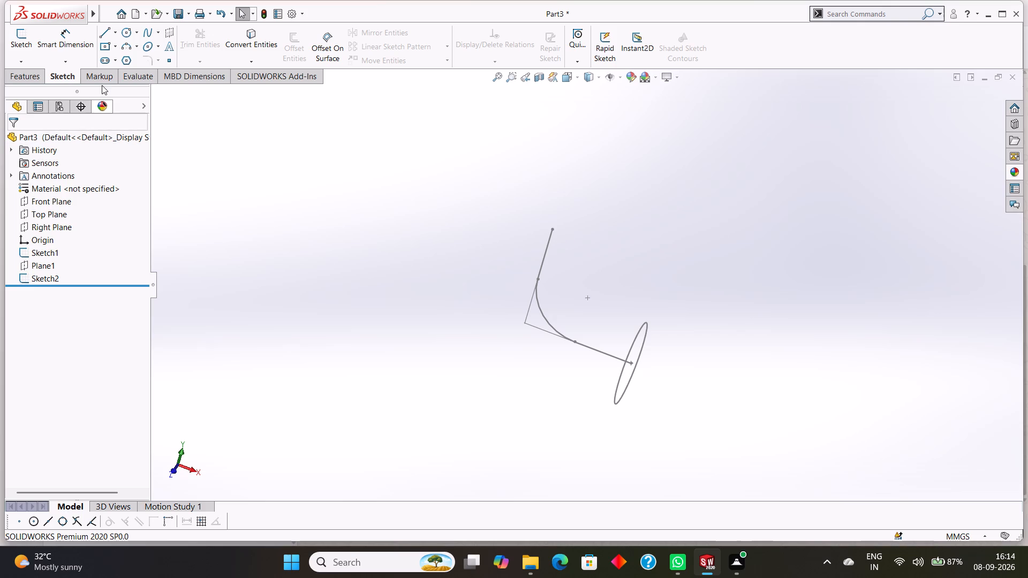
{"action": "left_click", "coordinate": [52, 217]}
{"action": "middle_click_drag", "start_coordinate": [486, 315], "coordinate": [497, 204]}
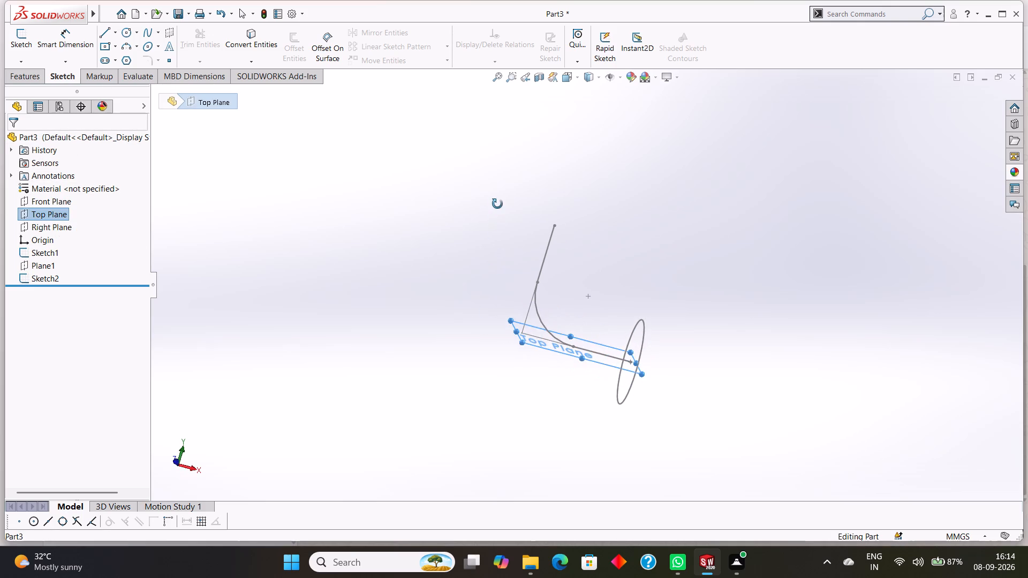
{"action": "middle_click_drag", "start_coordinate": [497, 204], "coordinate": [475, 348]}
{"action": "scroll", "coordinate": [473, 348], "scroll_direction": "up", "scroll_amount": 1}
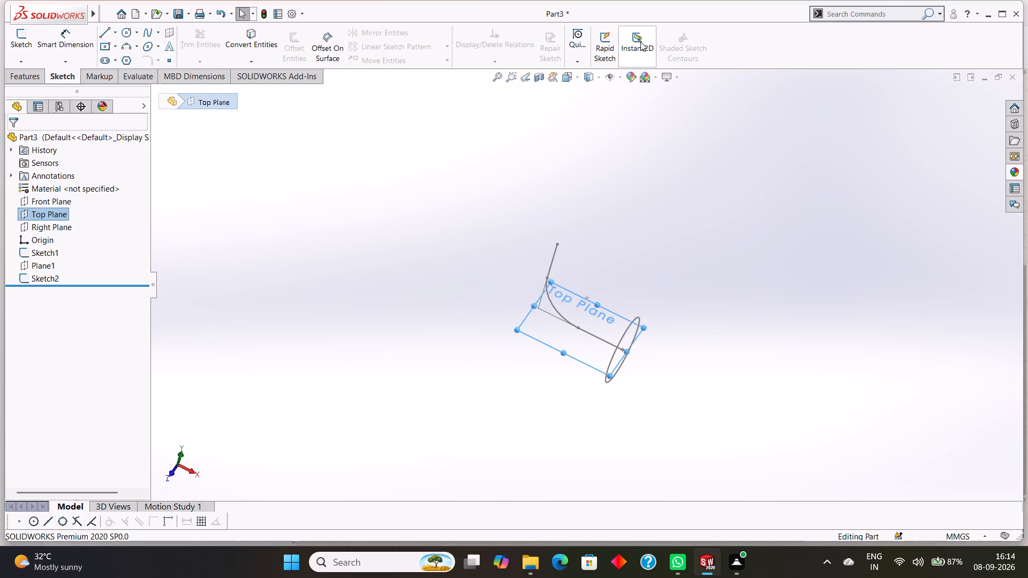
{"action": "left_click", "coordinate": [31, 74]}
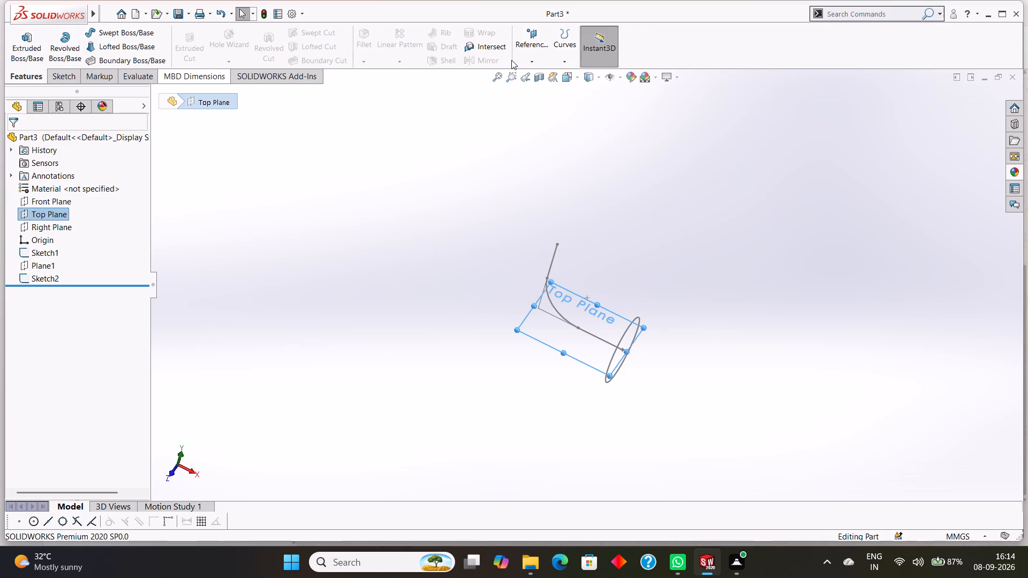
{"action": "left_click", "coordinate": [531, 58]}
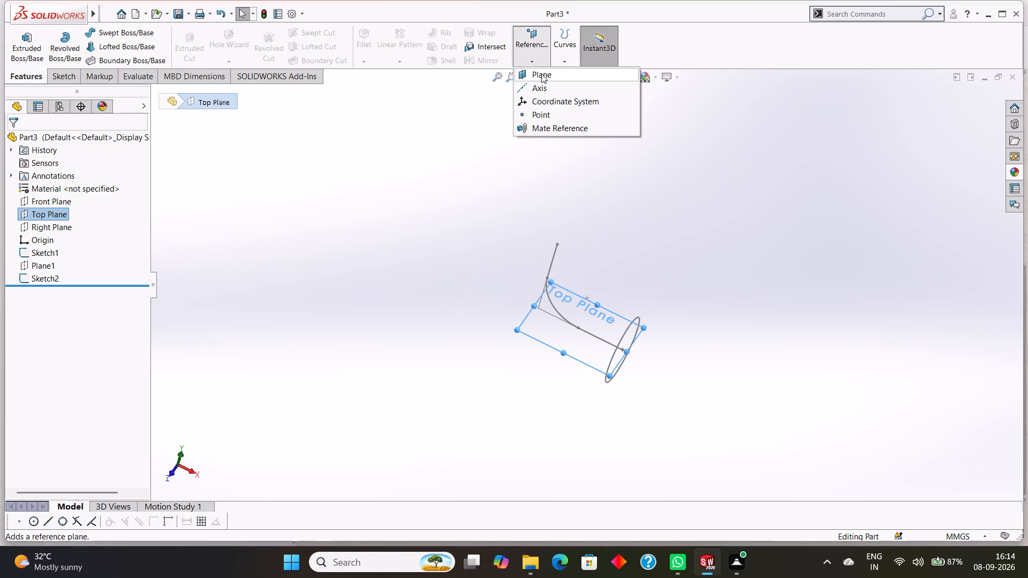
{"action": "left_click", "coordinate": [542, 74]}
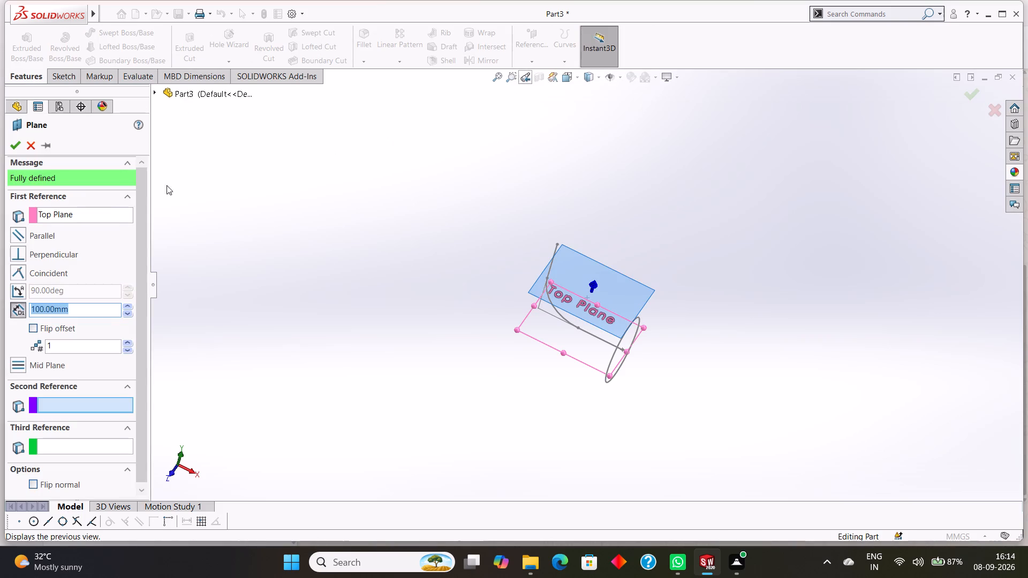
{"action": "middle_click_drag", "start_coordinate": [315, 282], "coordinate": [367, 202]}
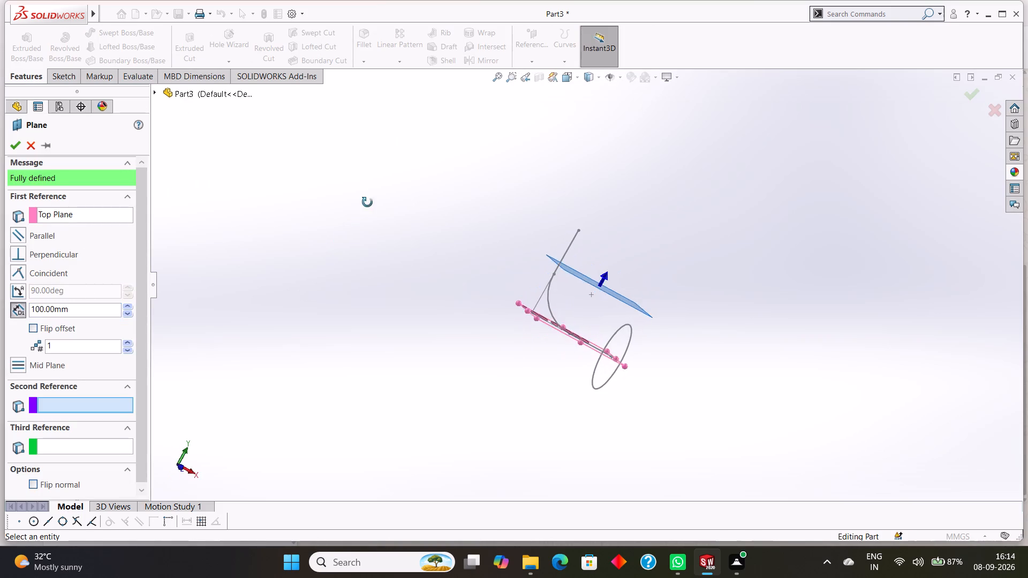
{"action": "middle_click_drag", "start_coordinate": [367, 202], "coordinate": [359, 222]}
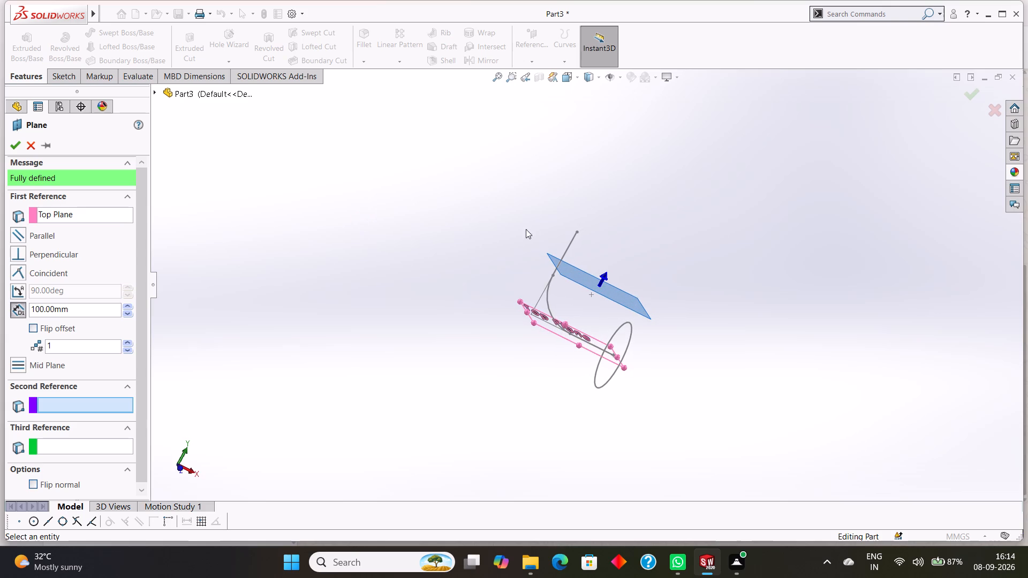
{"action": "left_click", "coordinate": [578, 231]}
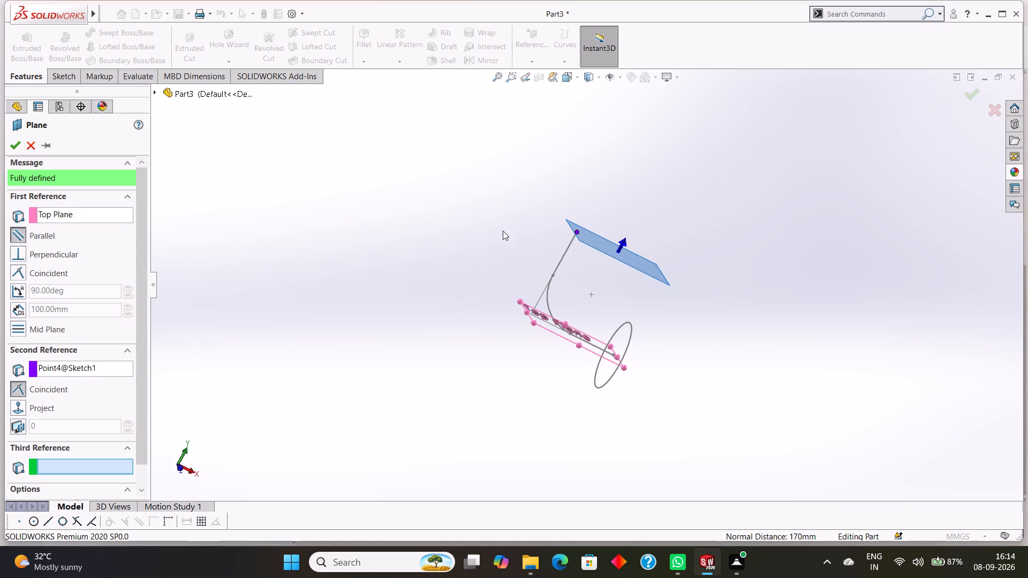
{"action": "middle_click_drag", "start_coordinate": [352, 232], "coordinate": [349, 247]}
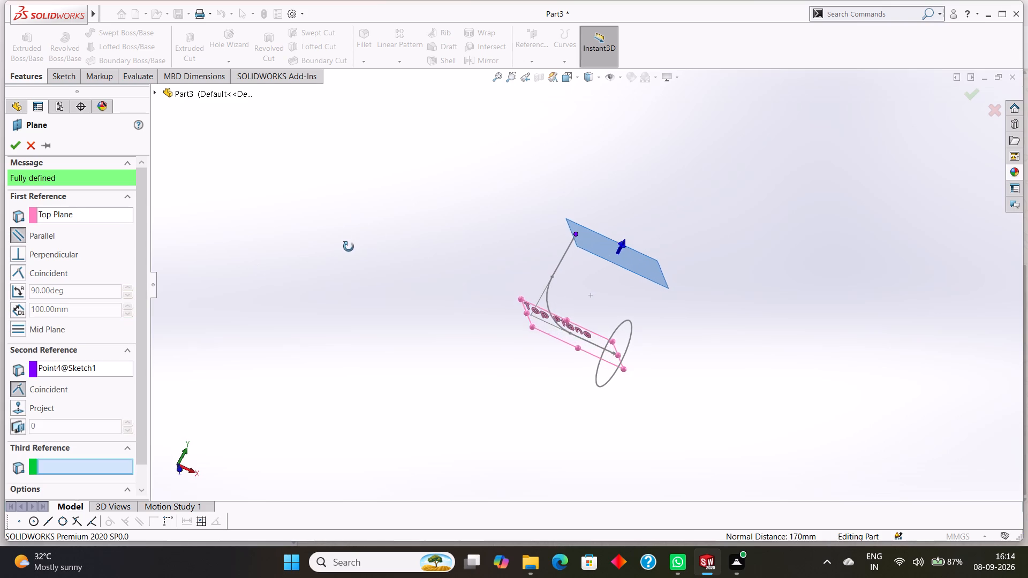
{"action": "middle_click_drag", "start_coordinate": [349, 247], "coordinate": [335, 283]}
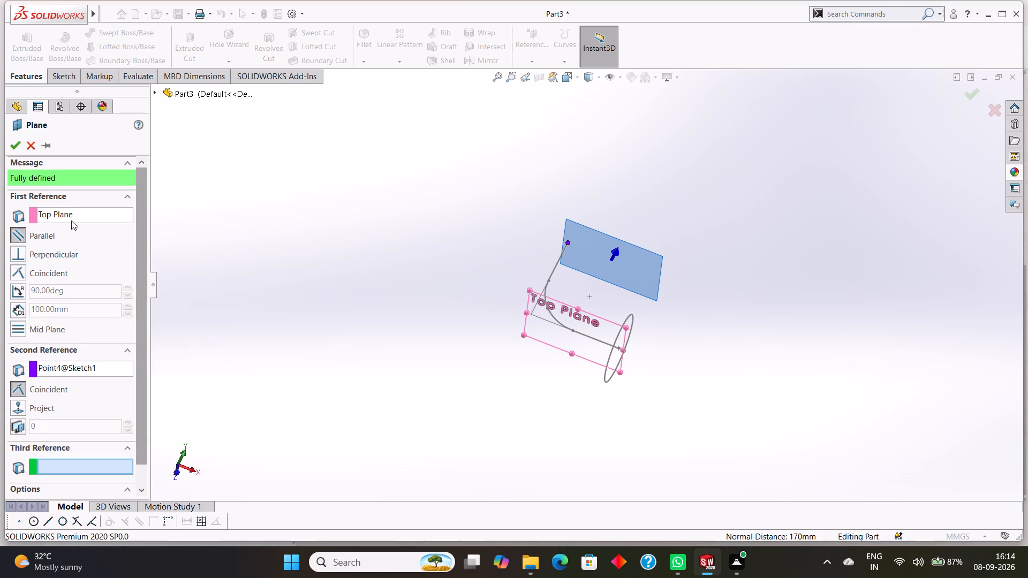
{"action": "left_click", "coordinate": [12, 146]}
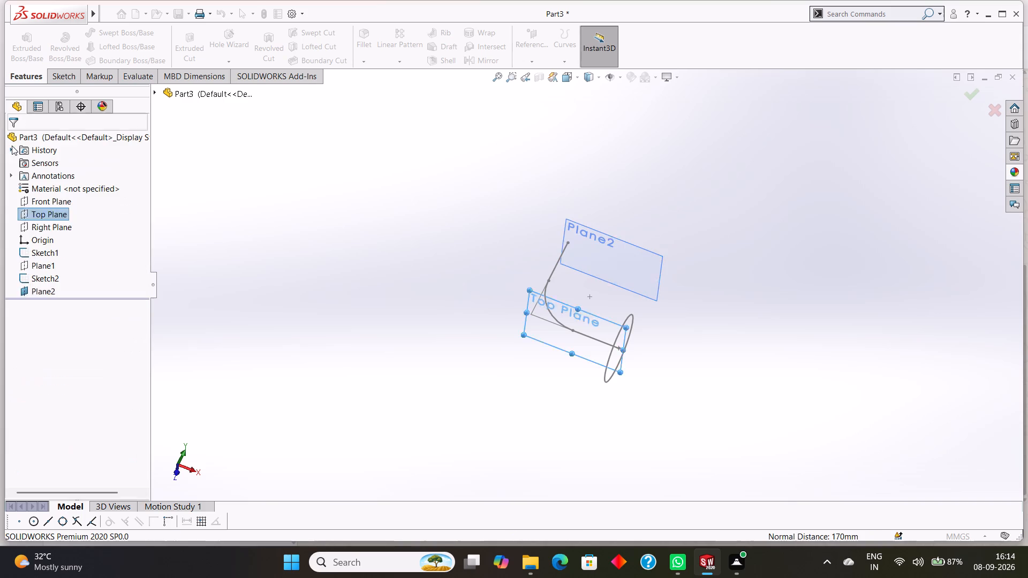
Sketch a circle about 120 mm in diameter on the new upper plane, centred on the path's upper endpoint.
{"action": "middle_click_drag", "start_coordinate": [647, 168], "coordinate": [636, 191]}
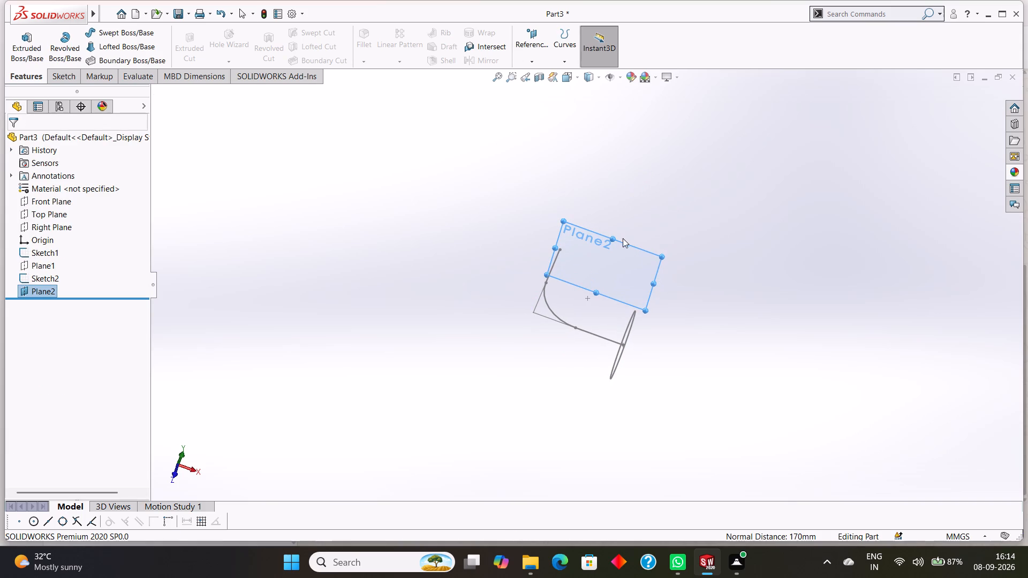
{"action": "left_click", "coordinate": [631, 242]}
{"action": "key", "text": "ctrl+8"}
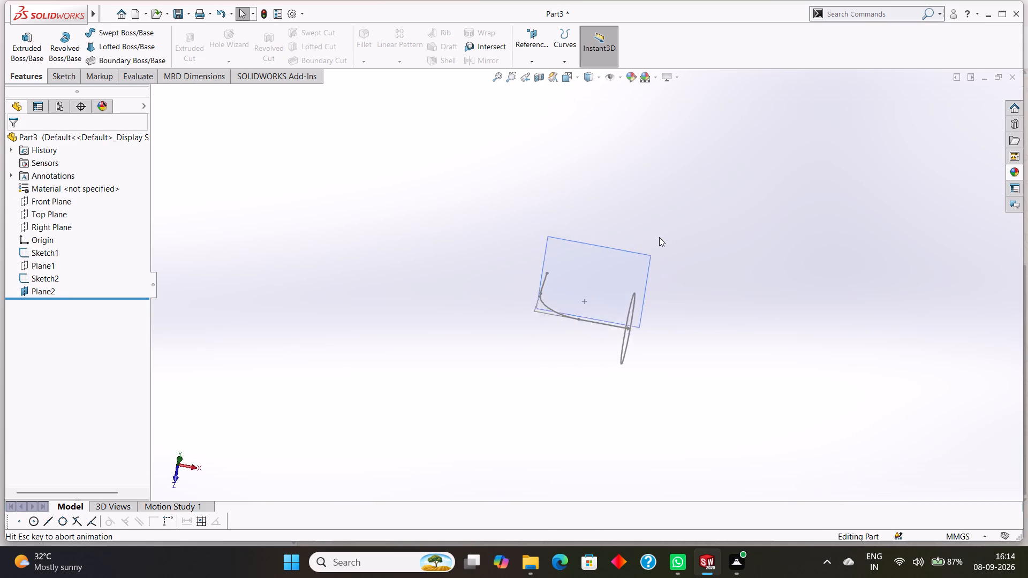
{"action": "left_click", "coordinate": [72, 76]}
{"action": "left_click", "coordinate": [138, 33]}
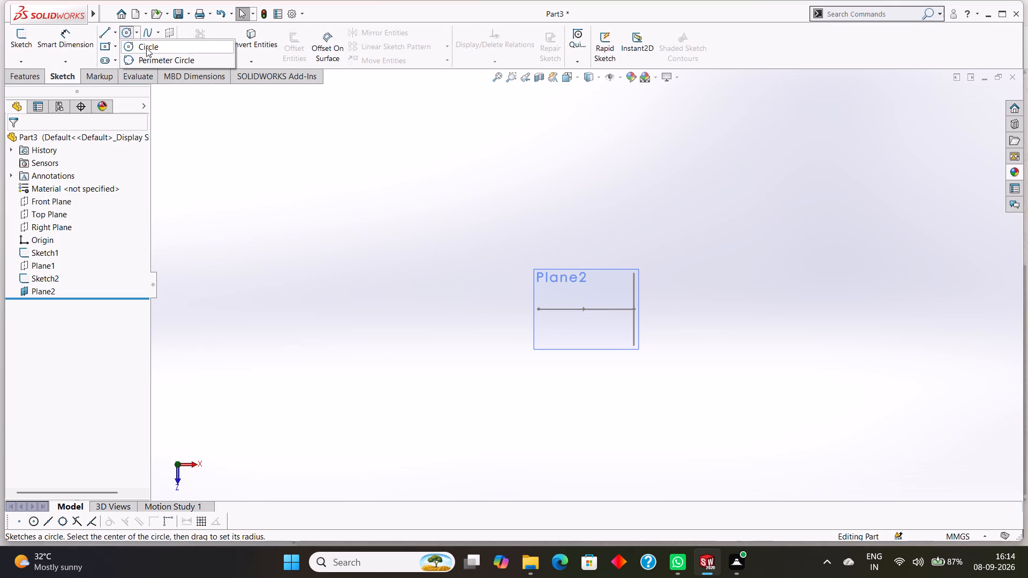
{"action": "left_click", "coordinate": [146, 48]}
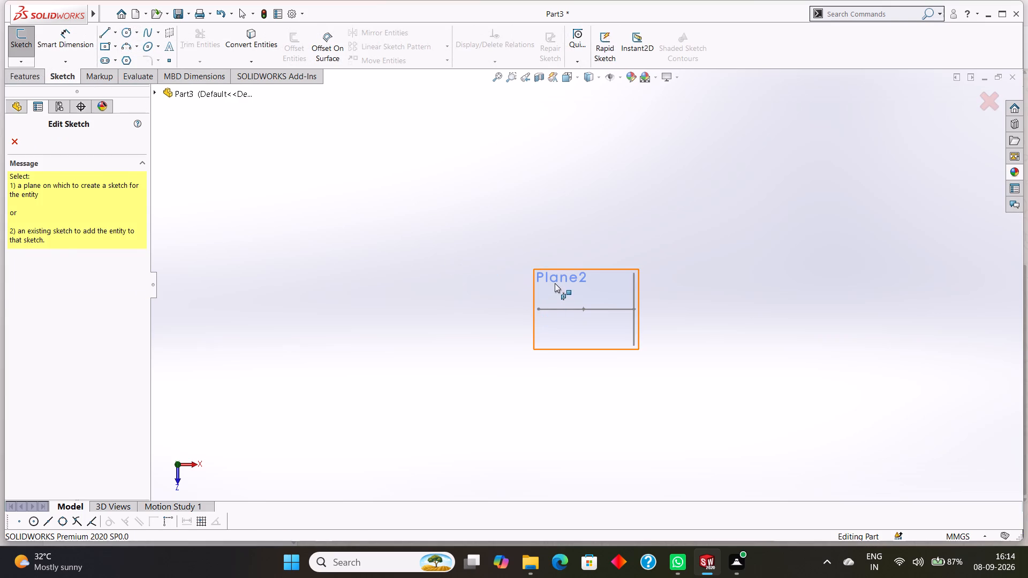
{"action": "left_click", "coordinate": [555, 283]}
{"action": "left_click", "coordinate": [539, 309]}
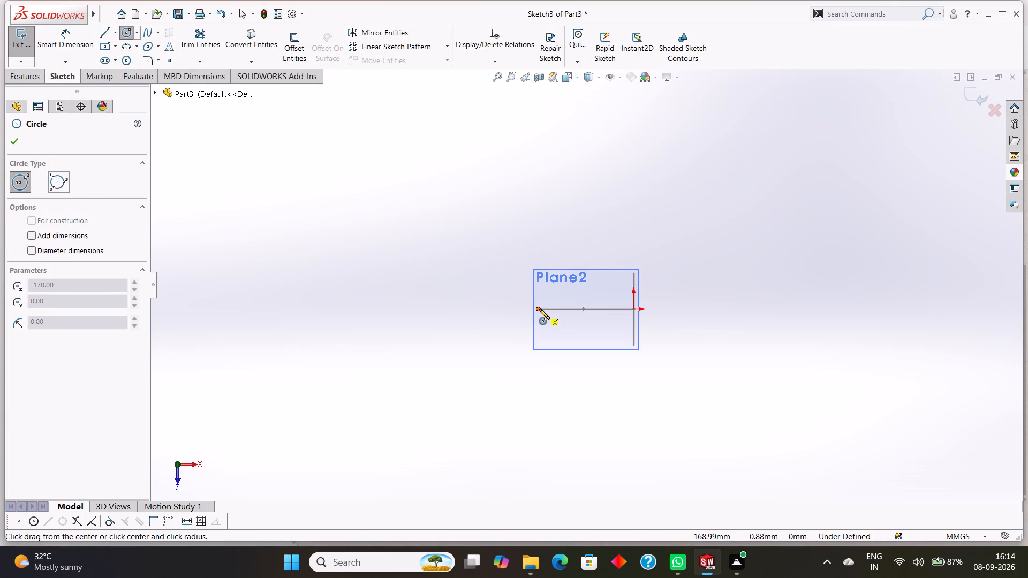
{"action": "left_click", "coordinate": [565, 330]}
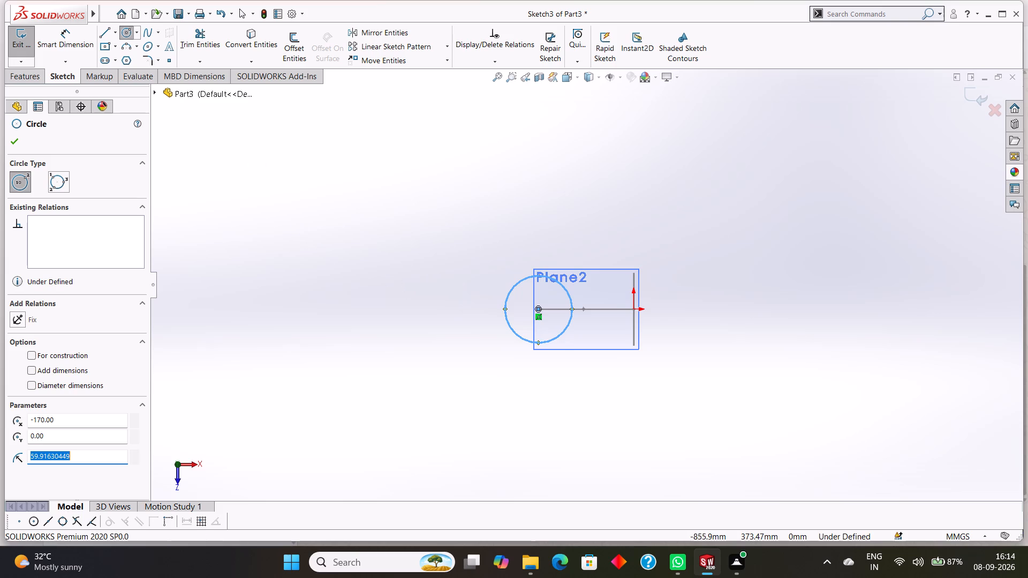
{"action": "left_click", "coordinate": [18, 141]}
Dimension the upper circle's diameter as 130 mm.
{"action": "left_click", "coordinate": [27, 82]}
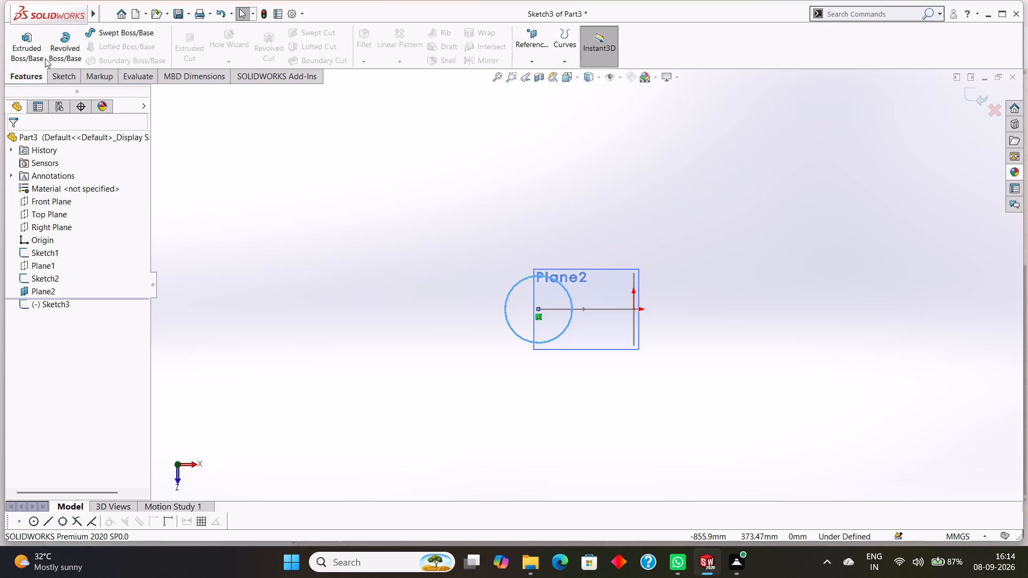
{"action": "left_click", "coordinate": [61, 77]}
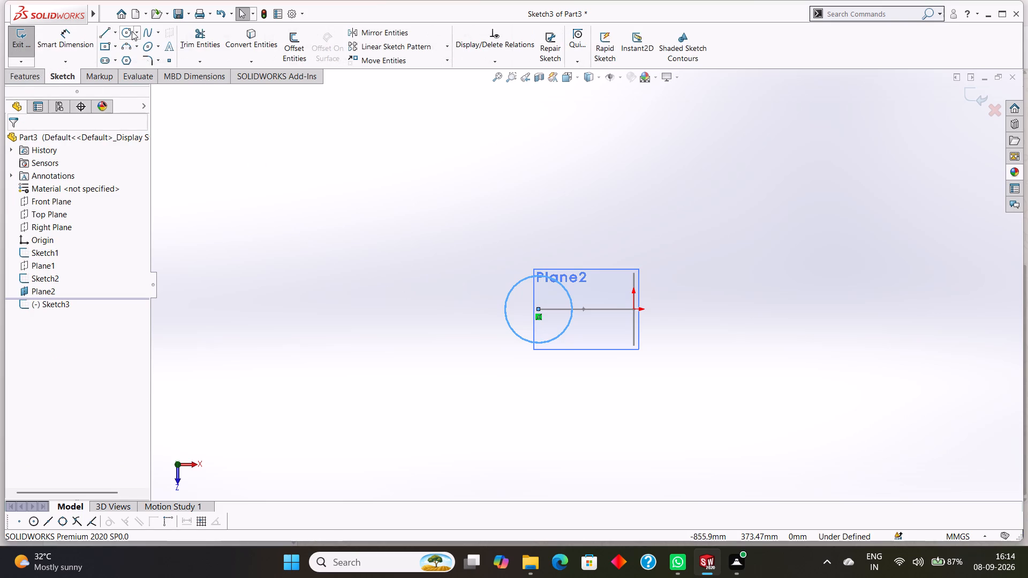
{"action": "left_click", "coordinate": [71, 38]}
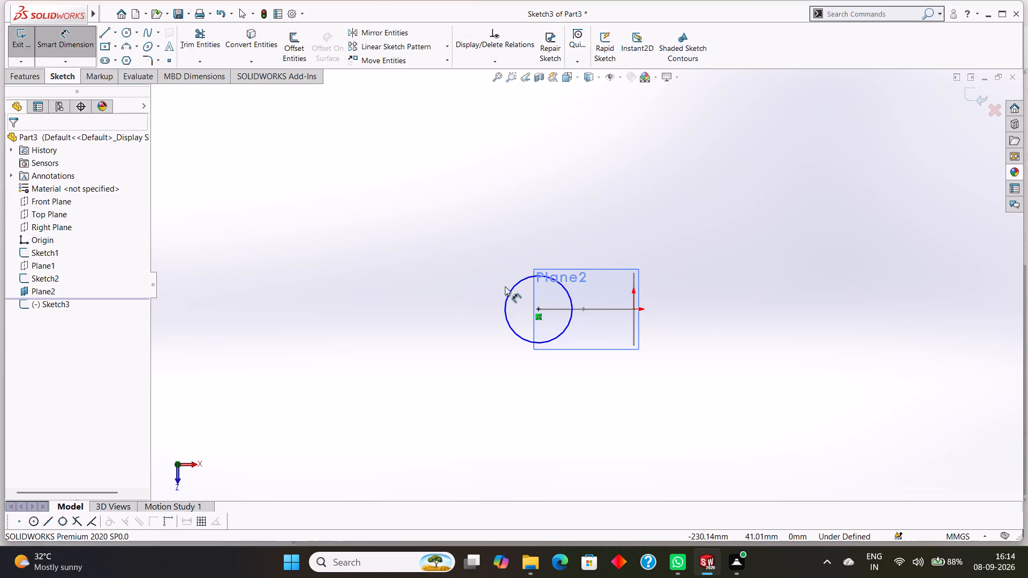
{"action": "left_click", "coordinate": [511, 289]}
{"action": "left_click", "coordinate": [440, 296]}
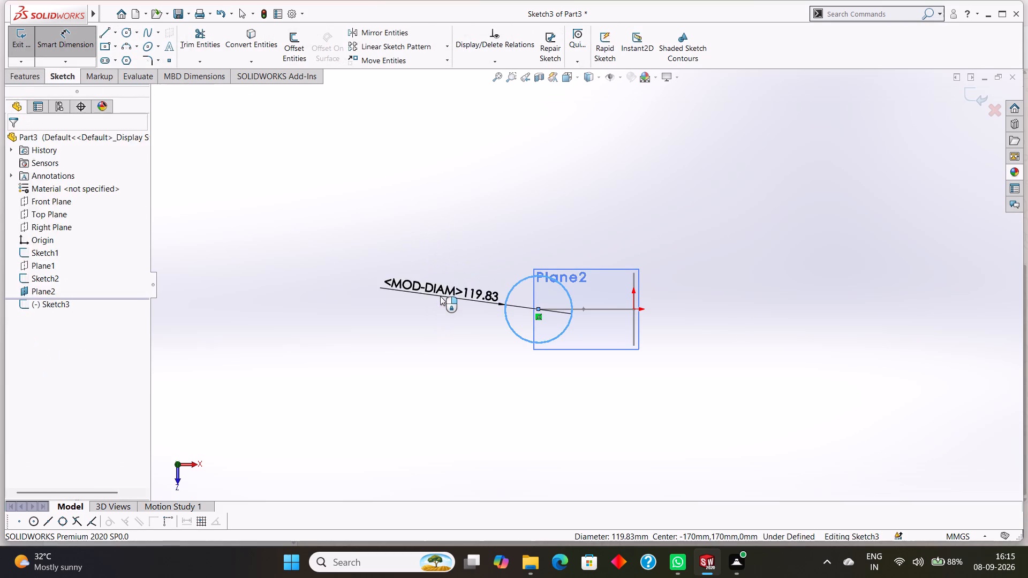
{"action": "type", "text": "130"}
{"action": "key", "text": "Return"}
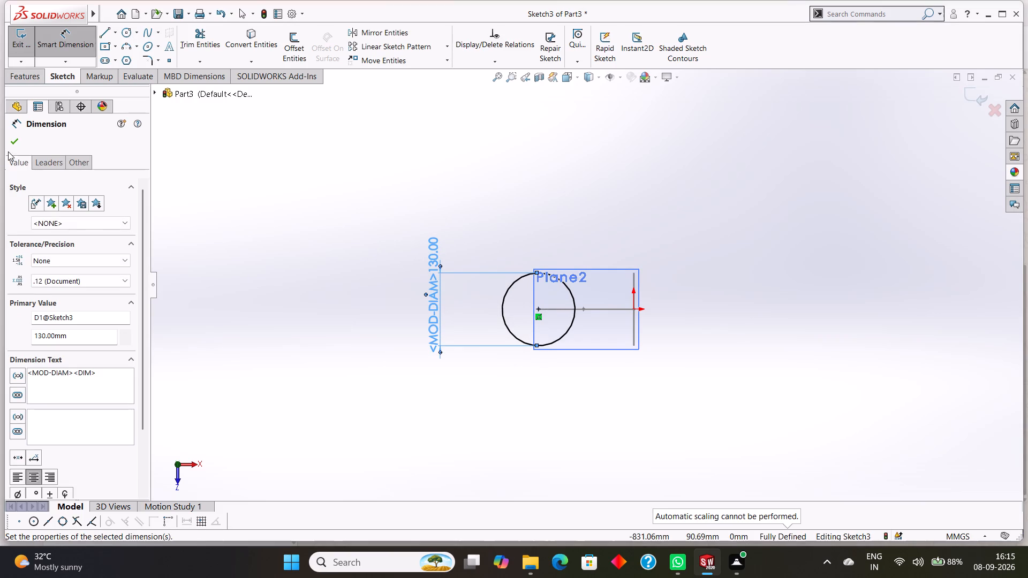
{"action": "left_click", "coordinate": [9, 145]}
{"action": "left_click", "coordinate": [665, 240]}
Hide the reference plane at the path's upper end.
{"action": "middle_click_drag", "start_coordinate": [764, 292], "coordinate": [767, 224]}
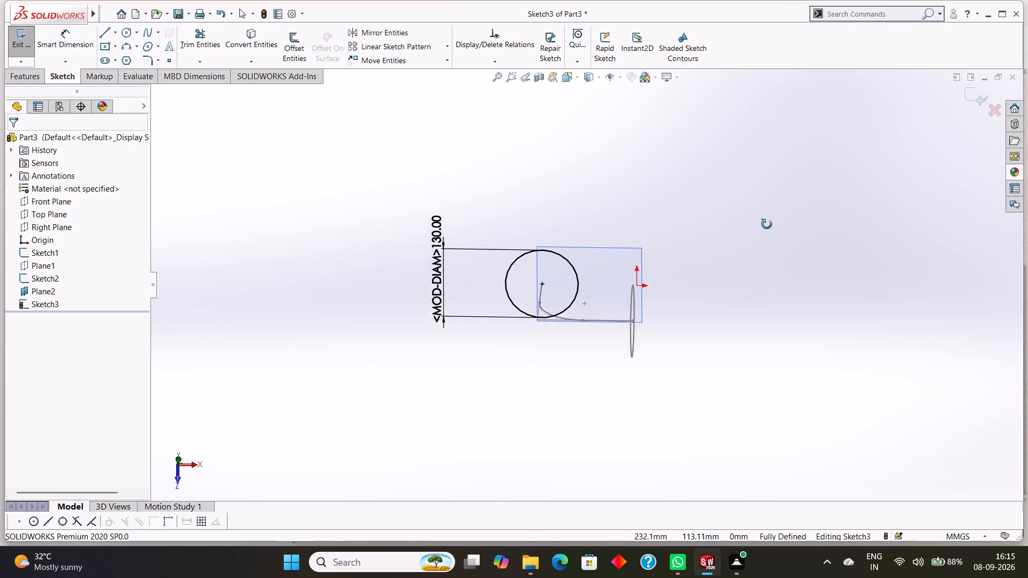
{"action": "middle_click_drag", "start_coordinate": [767, 224], "coordinate": [770, 143]}
{"action": "scroll", "coordinate": [774, 218], "scroll_direction": "up", "scroll_amount": 1}
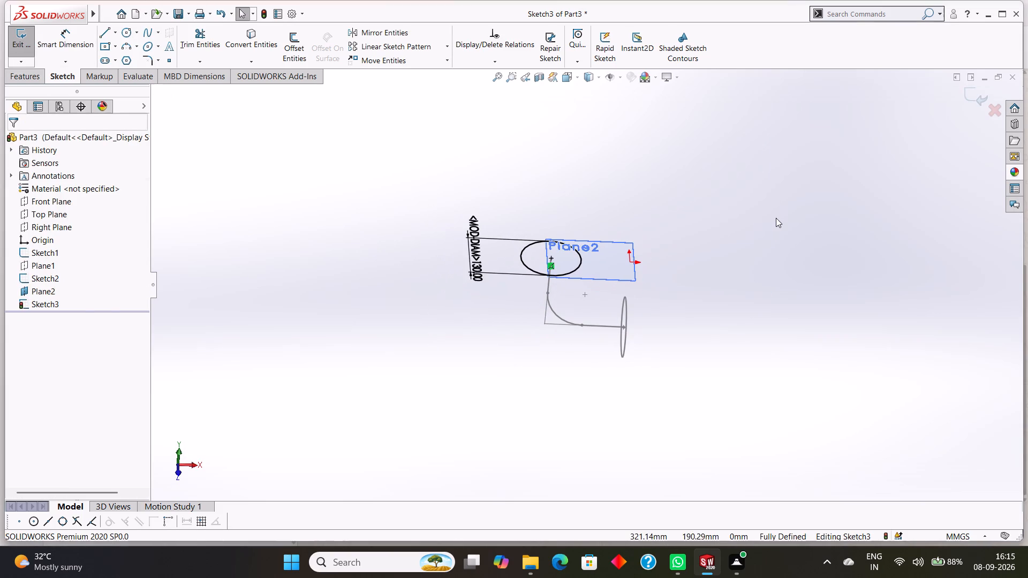
{"action": "left_click", "coordinate": [54, 291]}
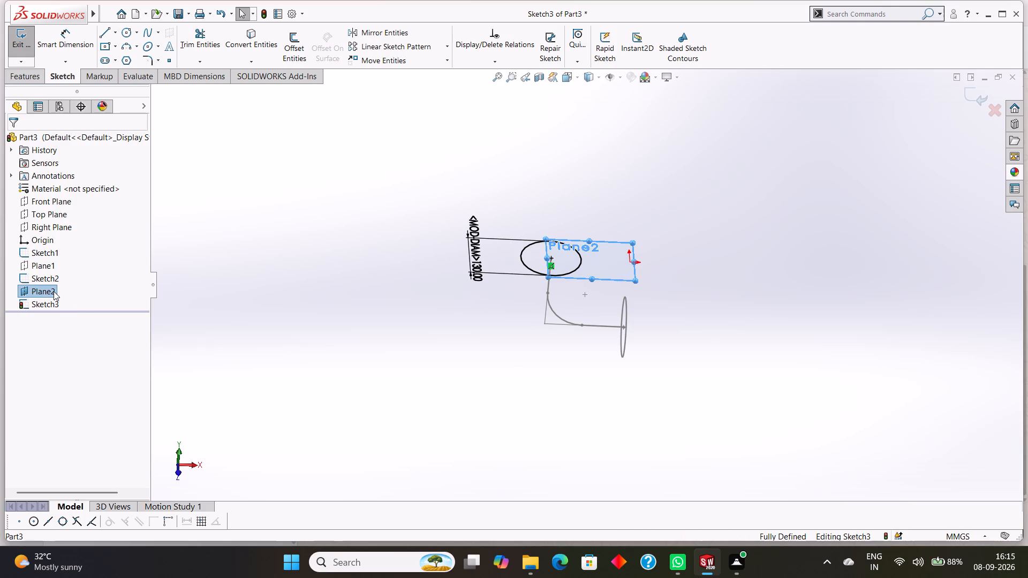
{"action": "left_click", "coordinate": [77, 278]}
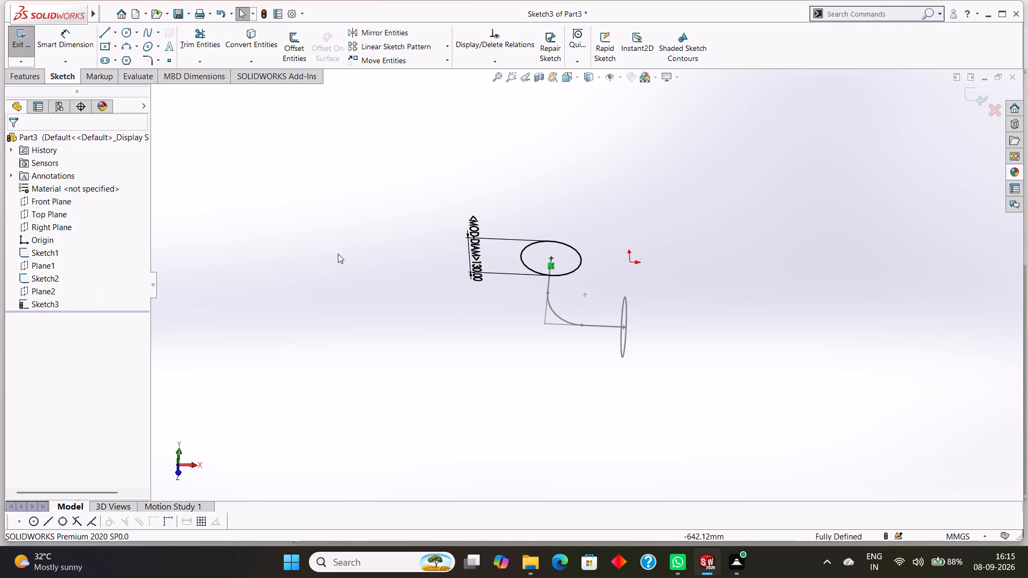
{"action": "left_click", "coordinate": [629, 195]}
{"action": "middle_click_drag", "start_coordinate": [632, 197], "coordinate": [623, 216]}
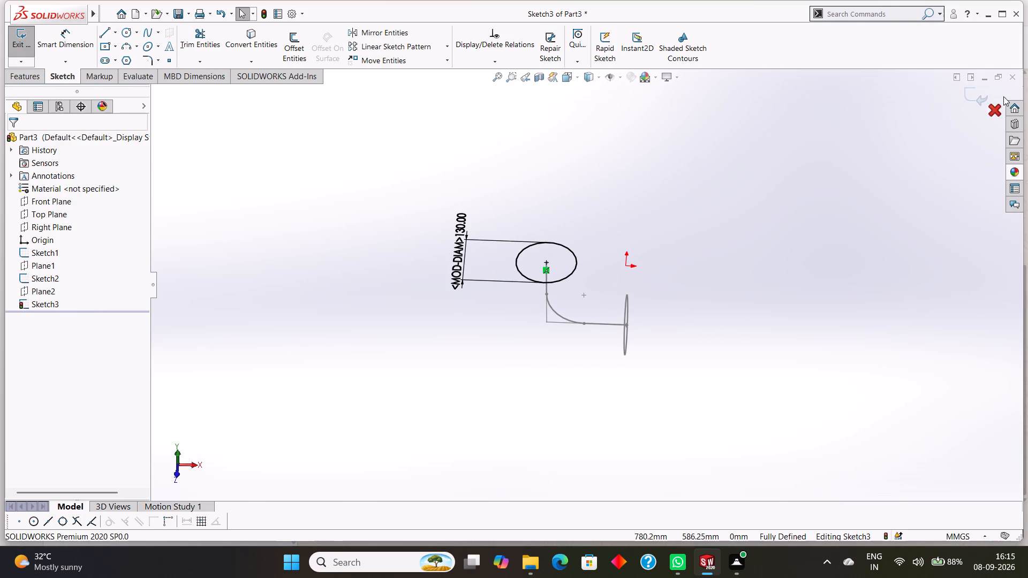
Exit the upper circle sketch.
{"action": "left_click", "coordinate": [981, 93]}
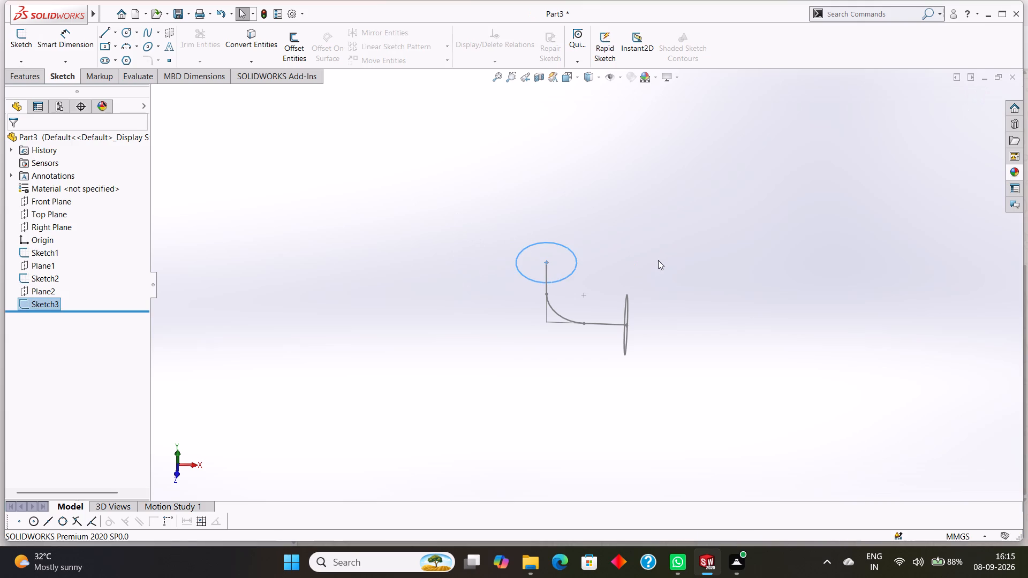
{"action": "left_click", "coordinate": [662, 258]}
Sweep a solid using the 130 mm circle at the path's horizontal end as profile along the filleted L-shaped path.
{"action": "middle_click_drag", "start_coordinate": [682, 279], "coordinate": [696, 253]}
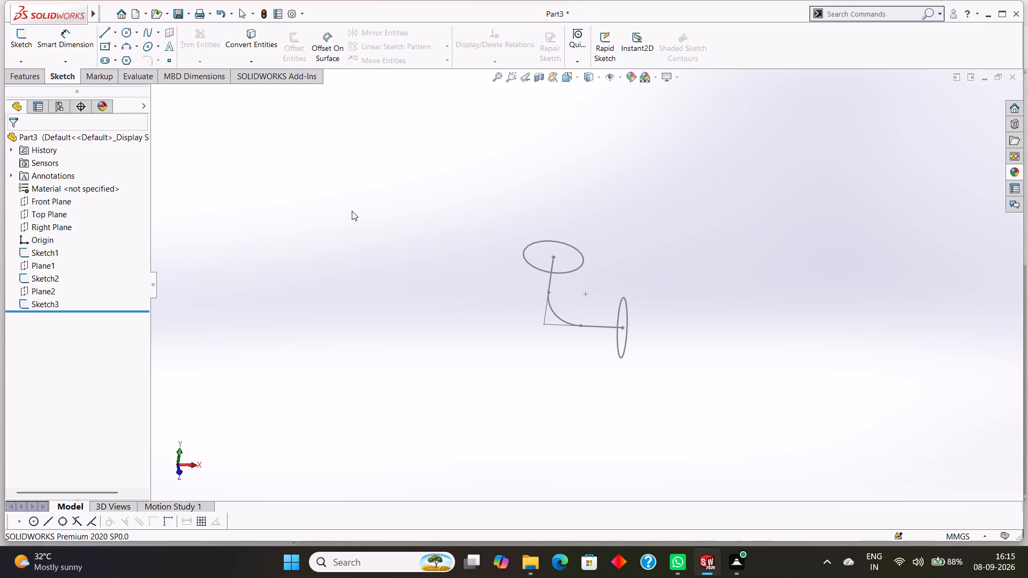
{"action": "left_click", "coordinate": [29, 75]}
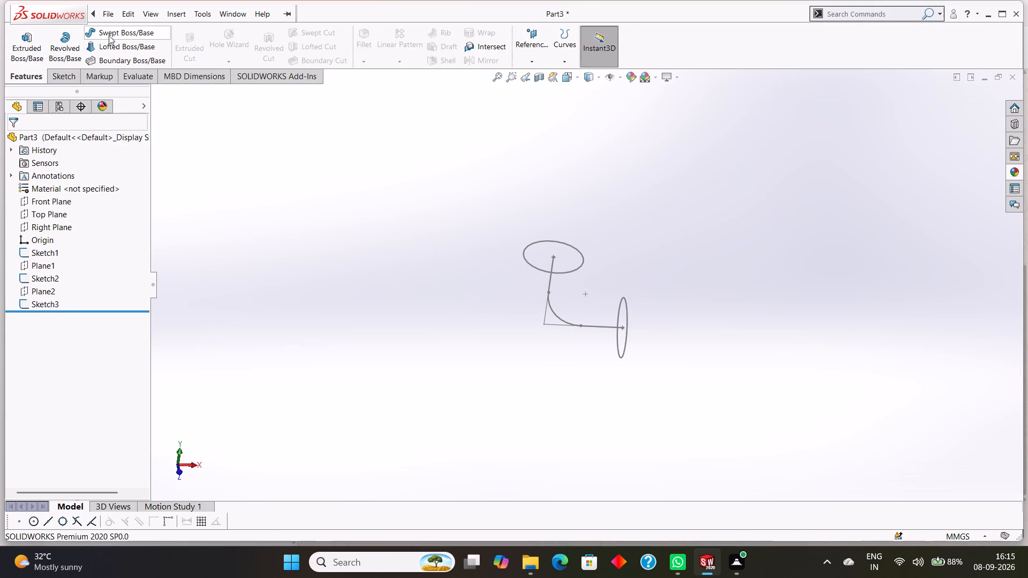
{"action": "left_click", "coordinate": [111, 33]}
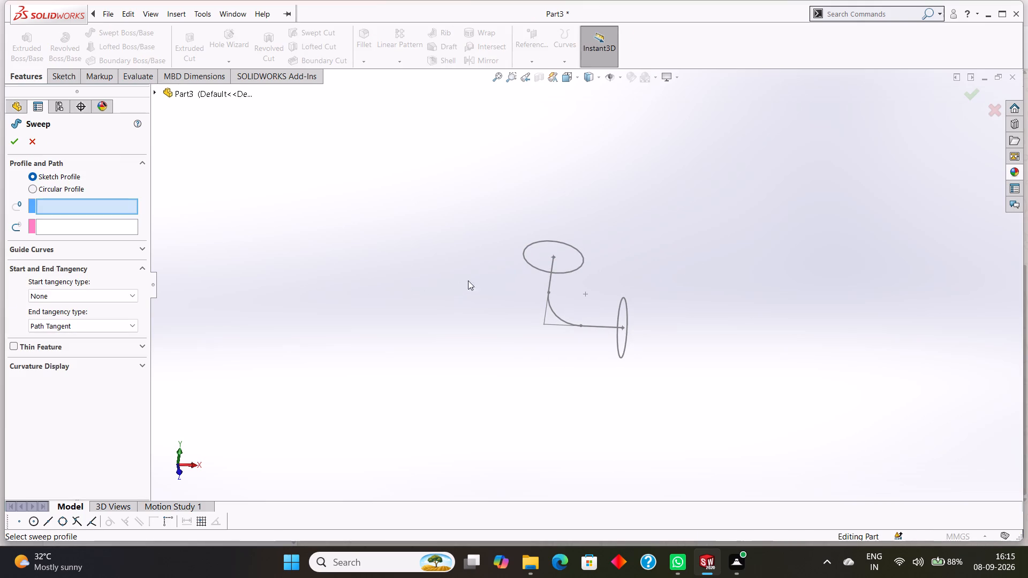
{"action": "left_click", "coordinate": [623, 299]}
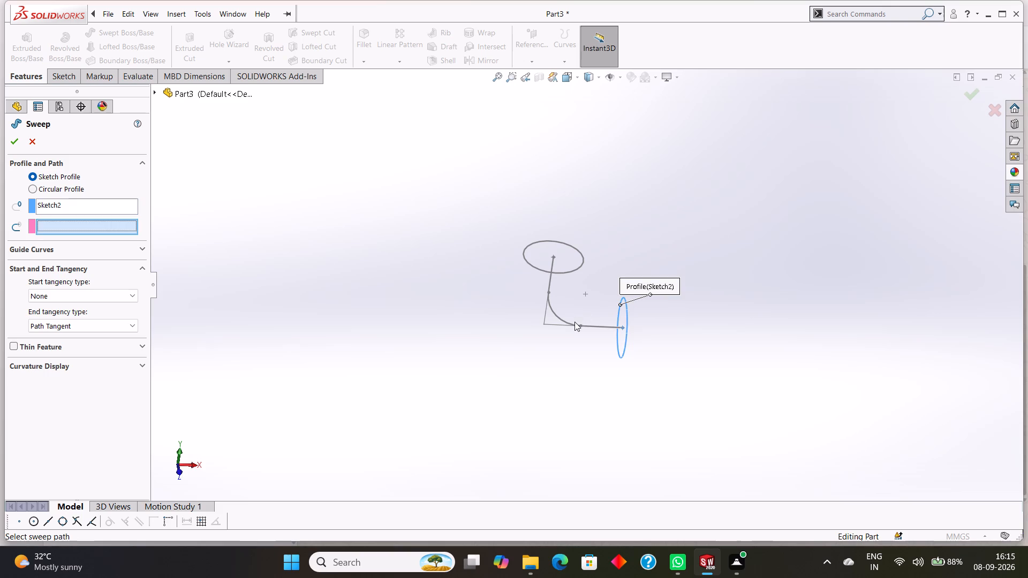
{"action": "left_click", "coordinate": [595, 324]}
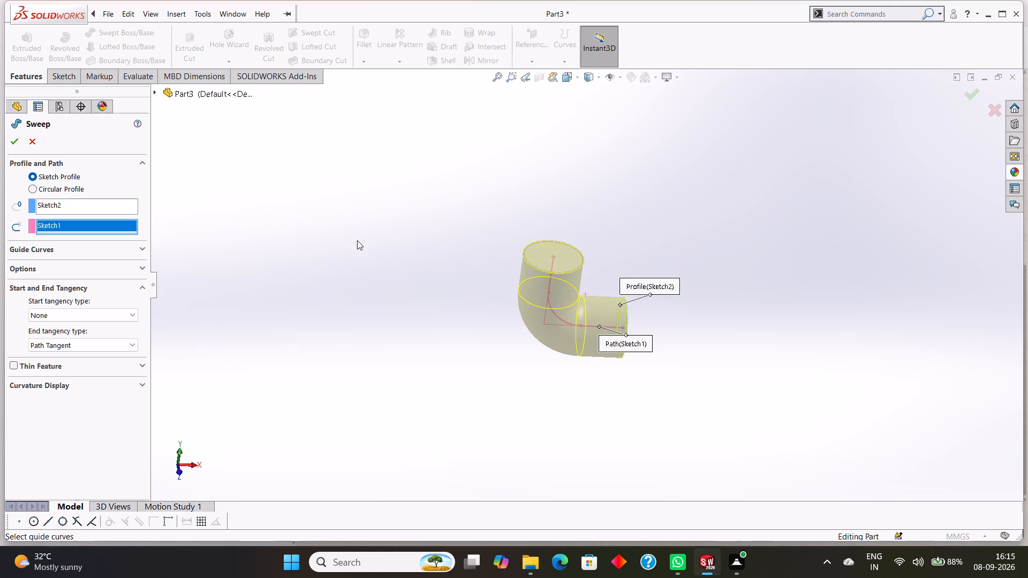
{"action": "left_click", "coordinate": [15, 143]}
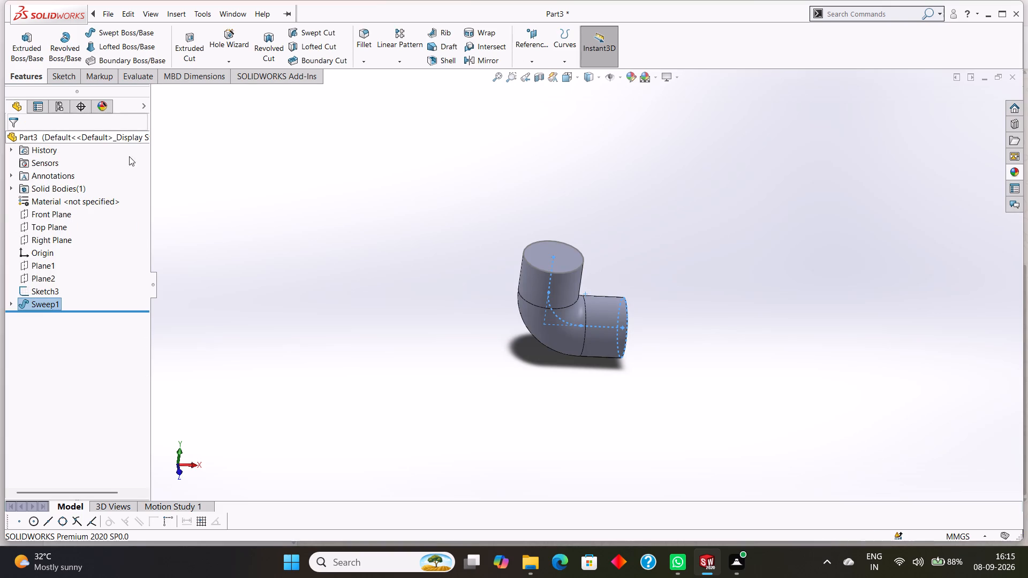
{"action": "left_click", "coordinate": [685, 206]}
Examine the swept elbow and its two circular end faces from several angles.
{"action": "middle_click_drag", "start_coordinate": [714, 235], "coordinate": [683, 209]}
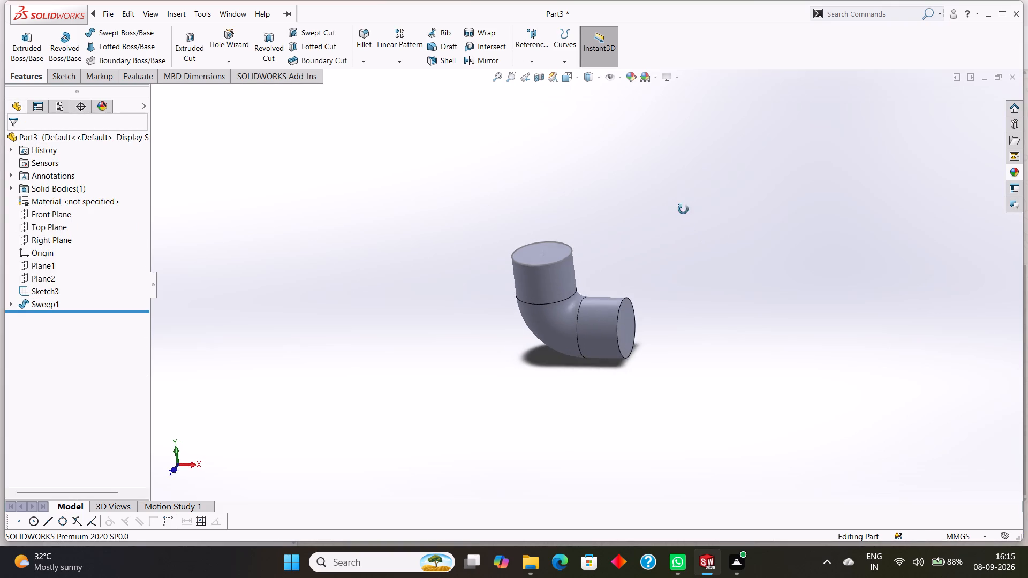
{"action": "middle_click_drag", "start_coordinate": [683, 209], "coordinate": [706, 187]}
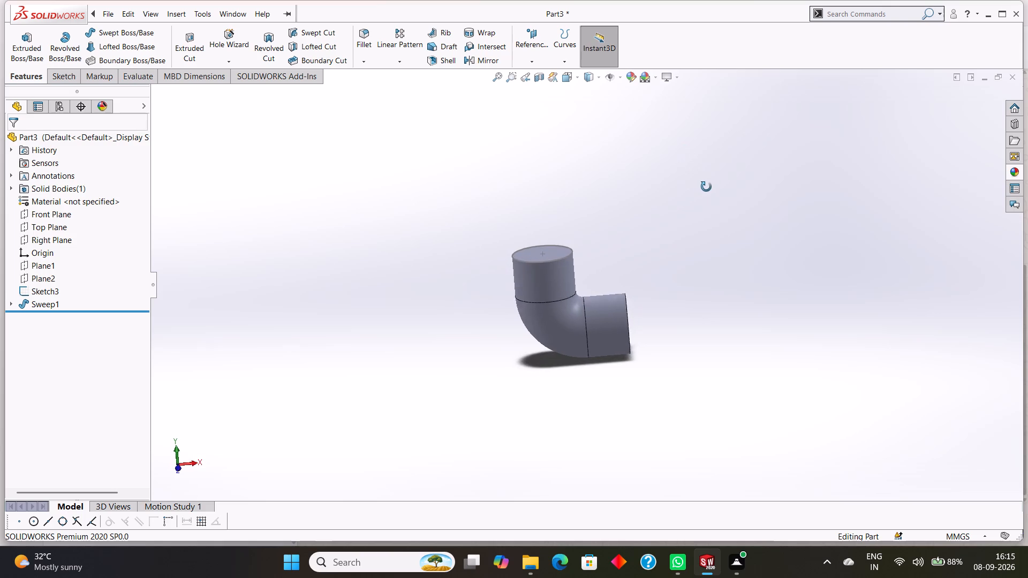
{"action": "middle_click_drag", "start_coordinate": [706, 187], "coordinate": [717, 194]}
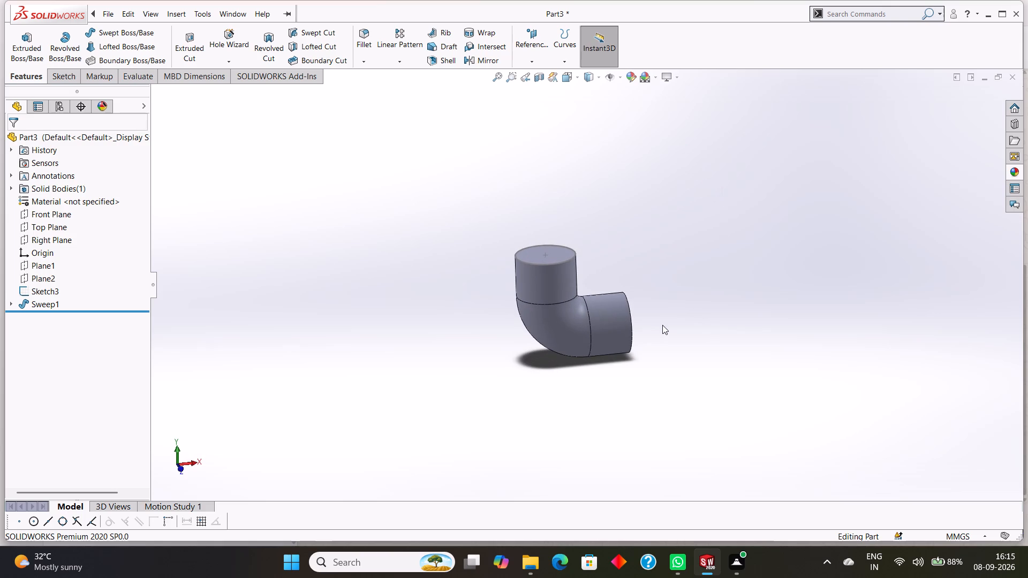
{"action": "scroll", "coordinate": [593, 293], "scroll_direction": "down", "scroll_amount": 6}
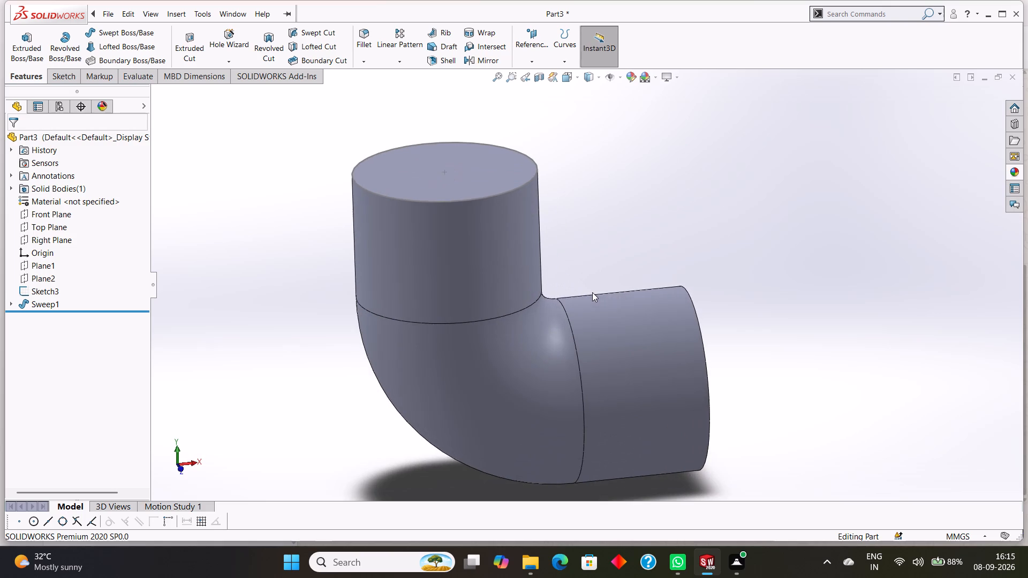
{"action": "scroll", "coordinate": [598, 288], "scroll_direction": "up", "scroll_amount": 5}
{"action": "middle_click_drag", "start_coordinate": [703, 285], "coordinate": [704, 286]}
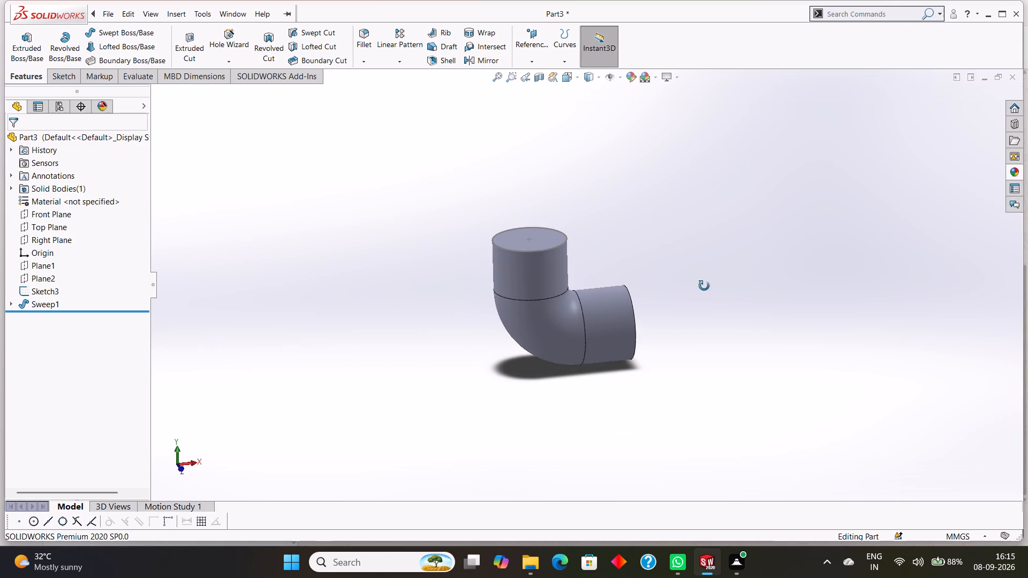
{"action": "middle_click_drag", "start_coordinate": [704, 286], "coordinate": [681, 291]}
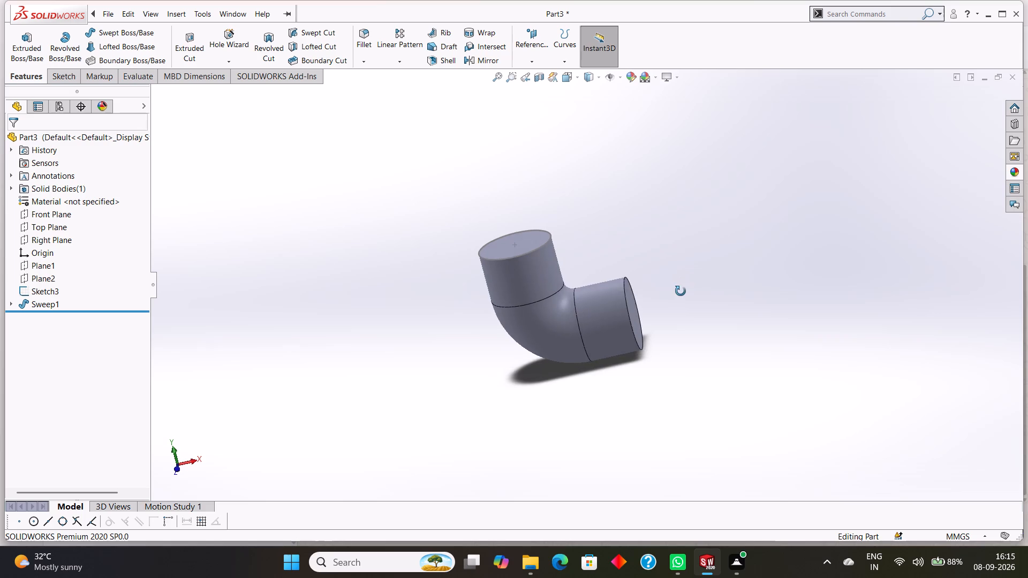
{"action": "middle_click_drag", "start_coordinate": [681, 291], "coordinate": [681, 292]}
{"action": "left_click", "coordinate": [630, 306]}
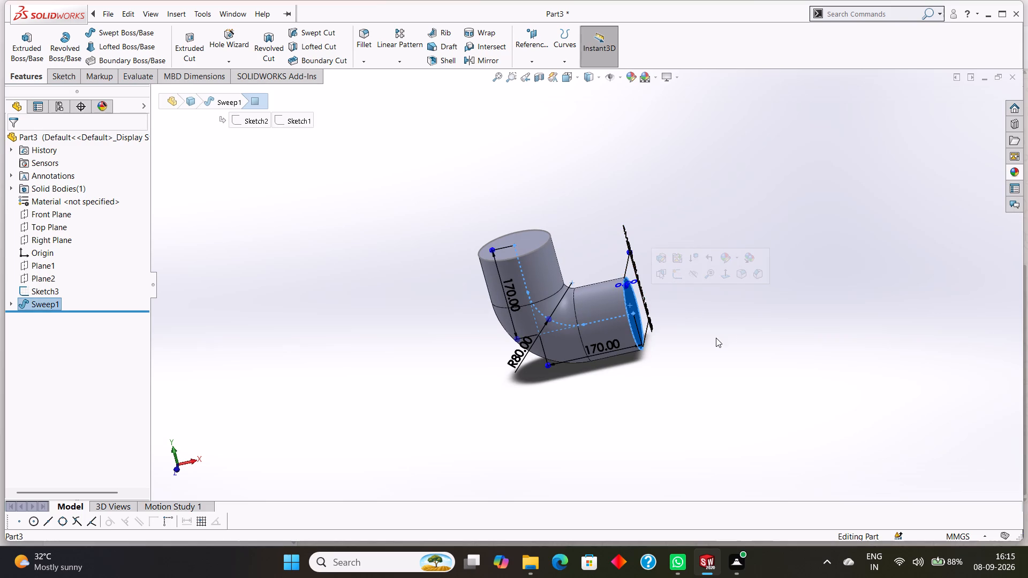
{"action": "left_click", "coordinate": [770, 243]}
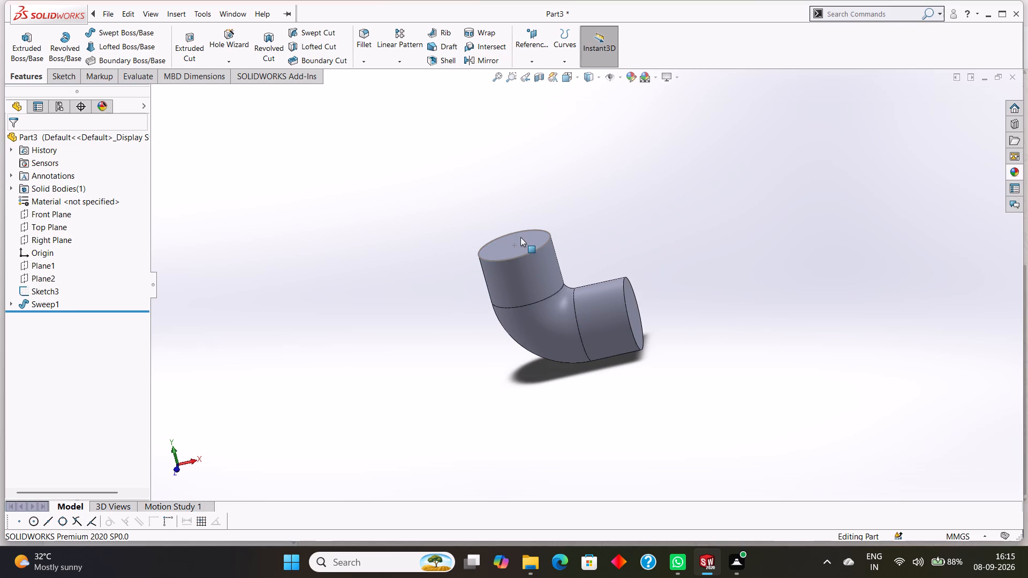
{"action": "left_click", "coordinate": [520, 237]}
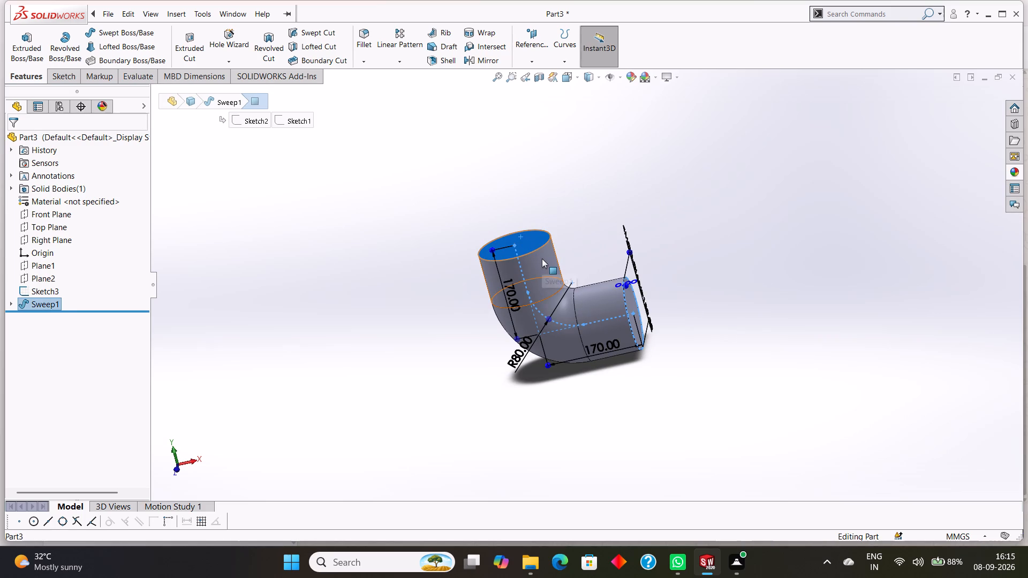
{"action": "left_click", "coordinate": [711, 309]}
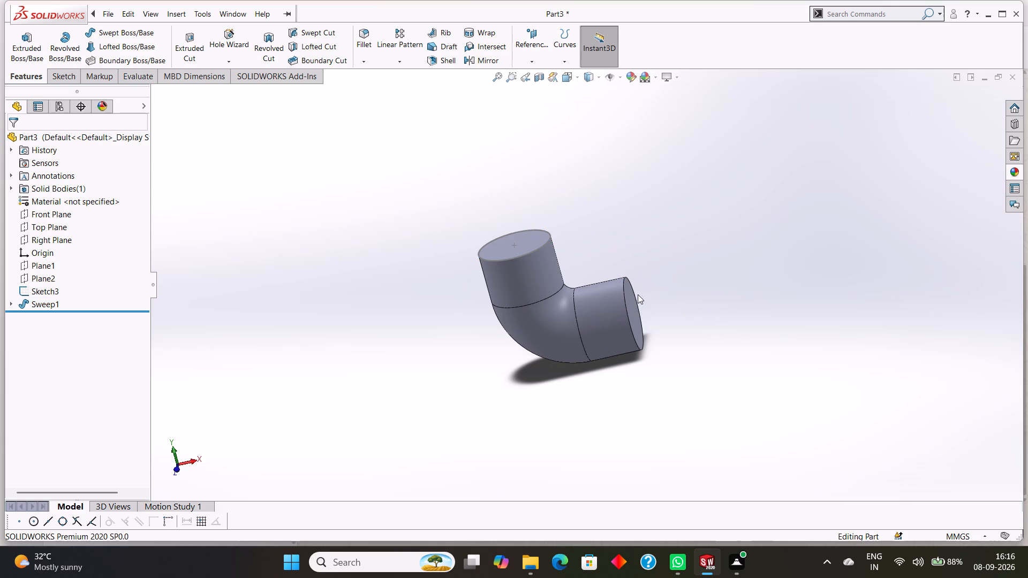
Sketch a circle about 101 mm in diameter on the end face of the elbow's horizontal leg, centred on the origin.
{"action": "left_click", "coordinate": [636, 302]}
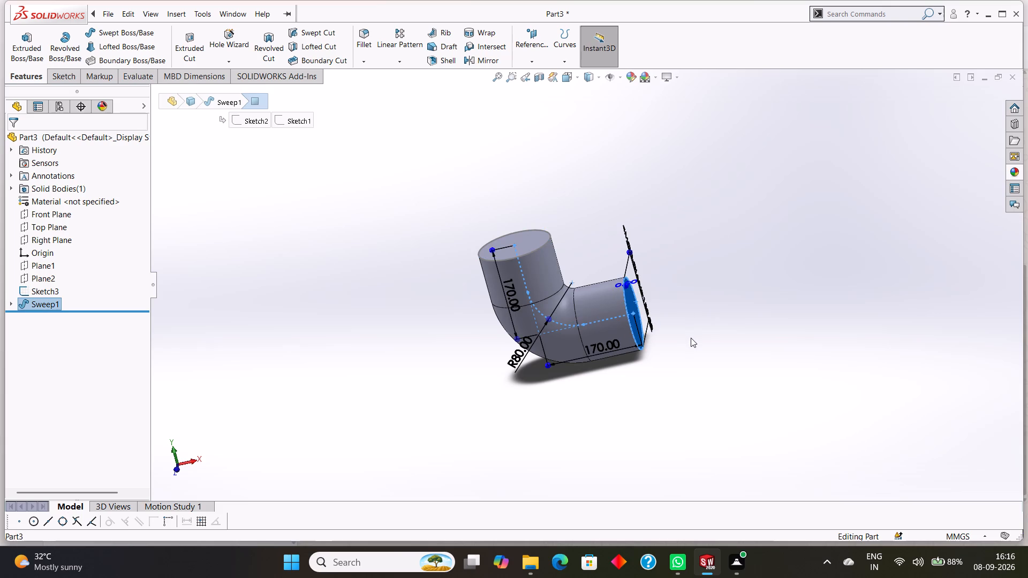
{"action": "key", "text": "ctrl+8"}
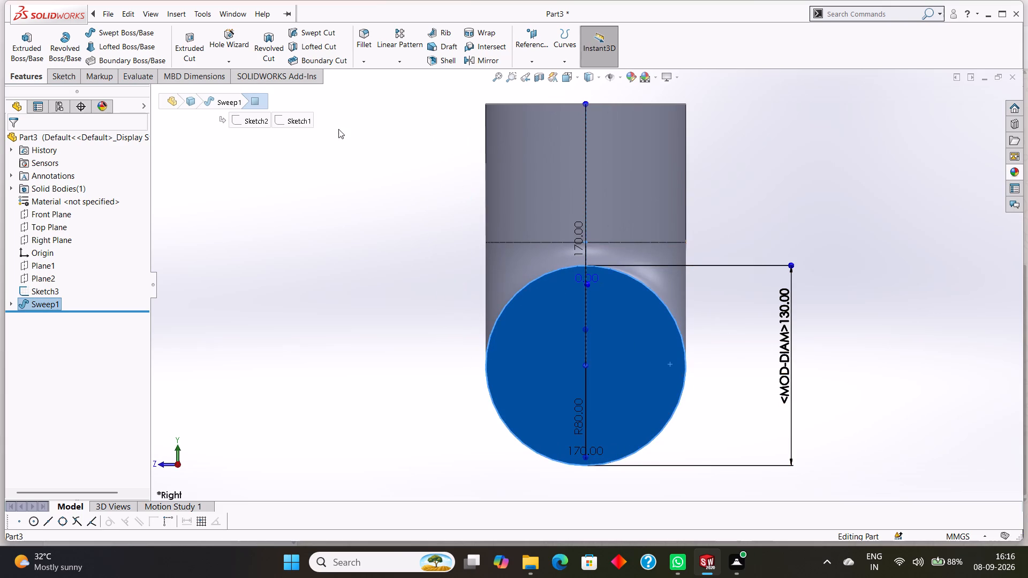
{"action": "left_click", "coordinate": [55, 78]}
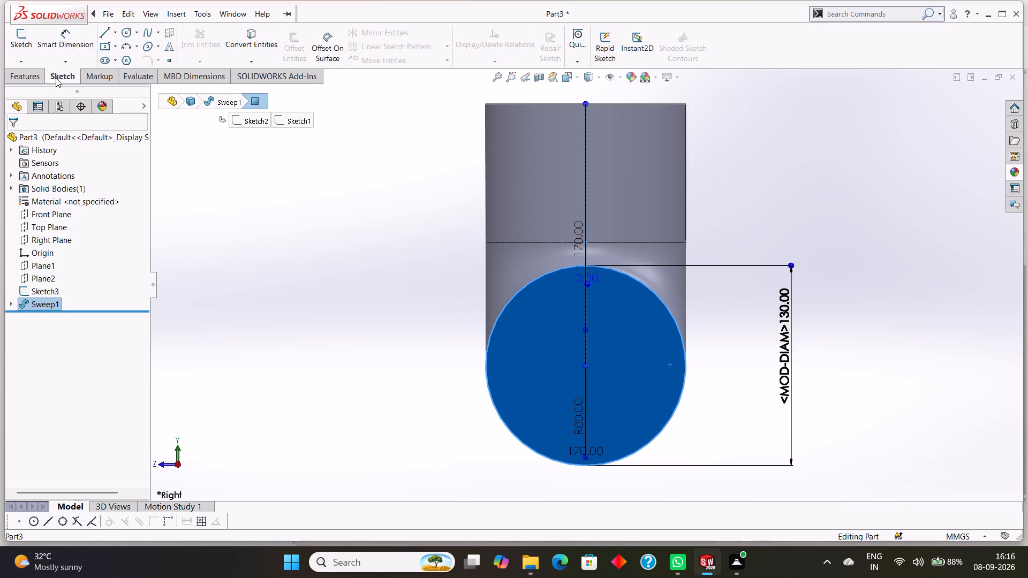
{"action": "left_click", "coordinate": [137, 34]}
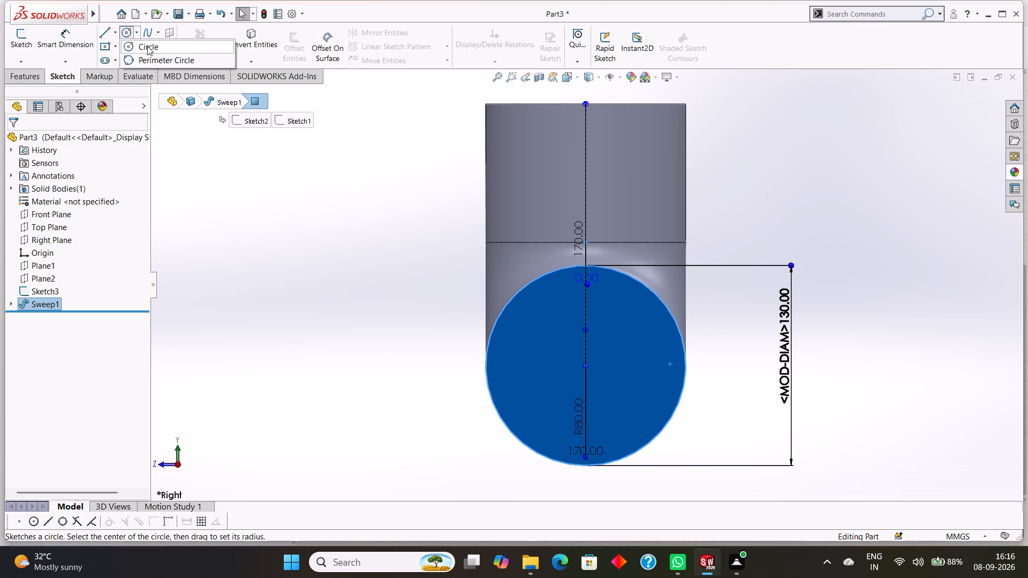
{"action": "left_click", "coordinate": [147, 46]}
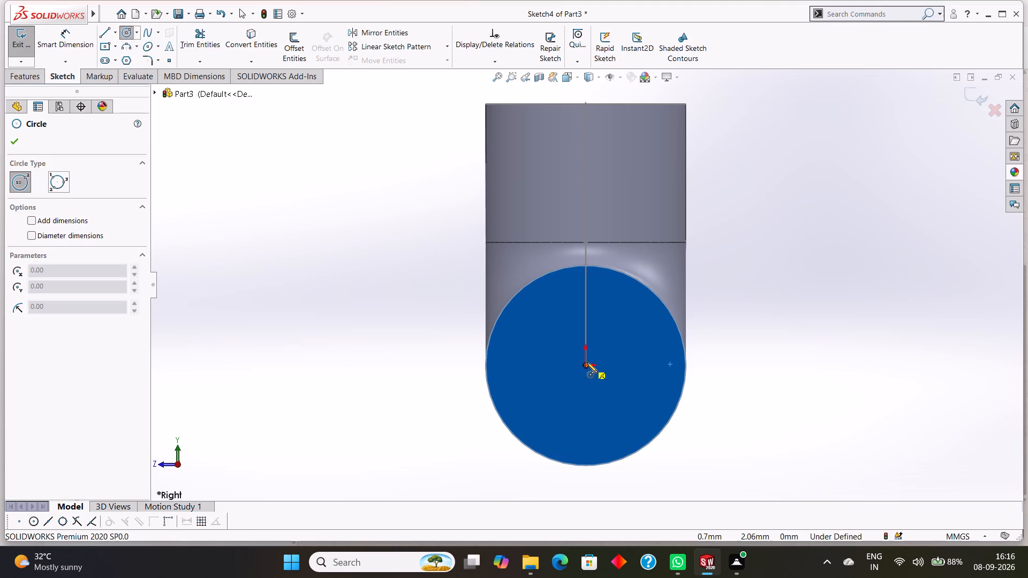
{"action": "left_click", "coordinate": [586, 366]}
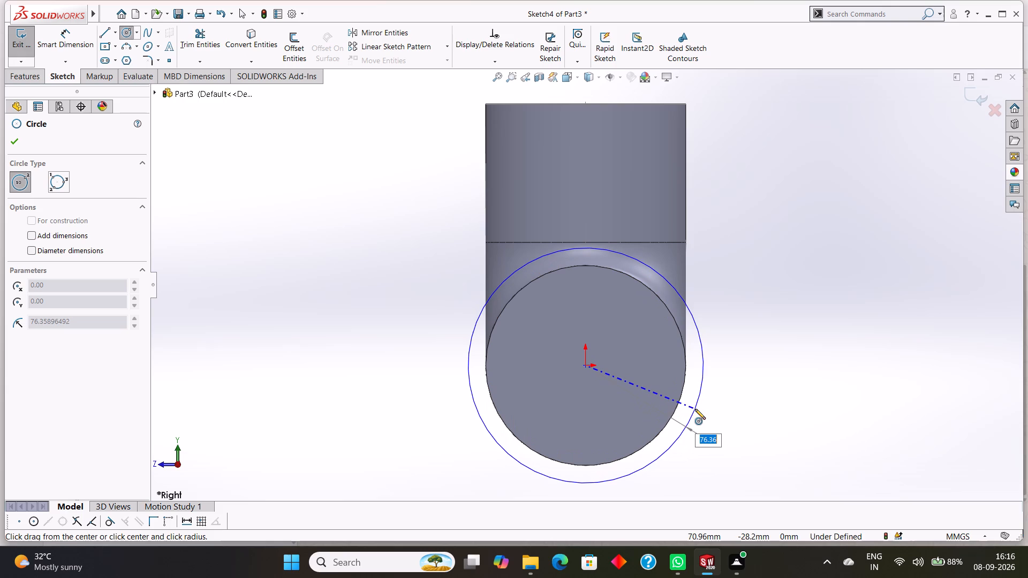
{"action": "left_click", "coordinate": [663, 373]}
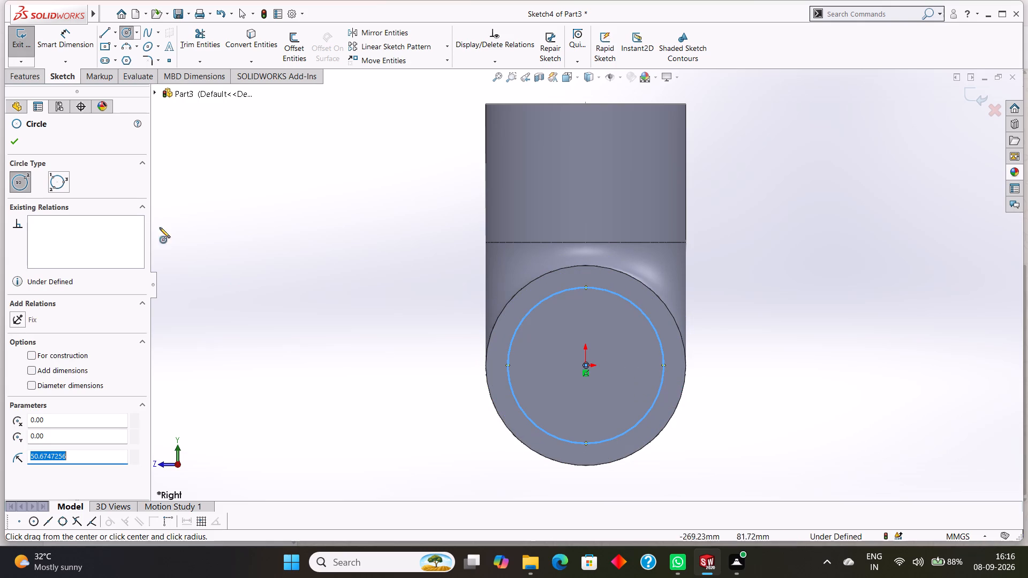
{"action": "left_click", "coordinate": [22, 138]}
Dimension the new end-face circle's diameter as 80 mm.
{"action": "left_click", "coordinate": [51, 41]}
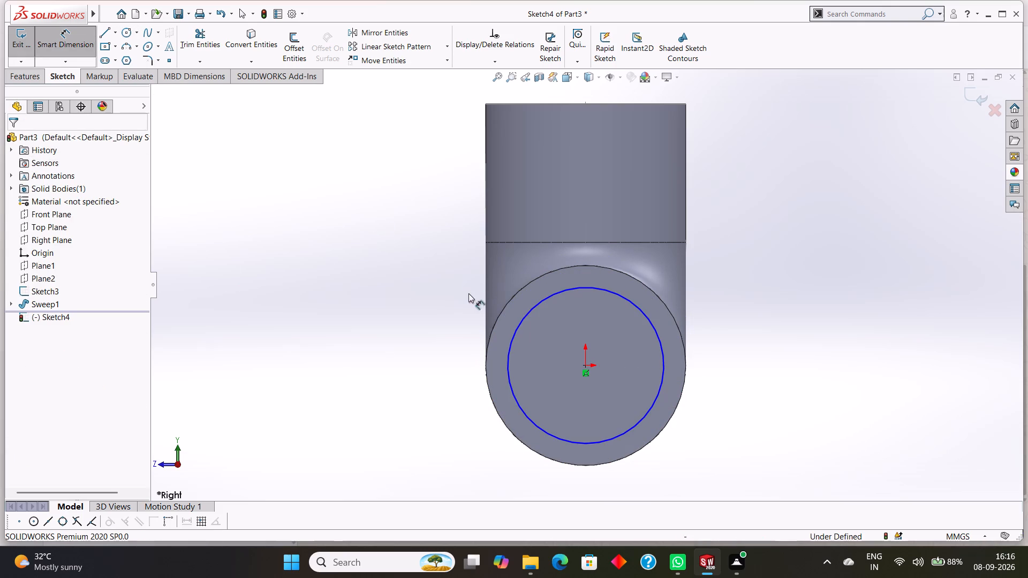
{"action": "left_click", "coordinate": [645, 317]}
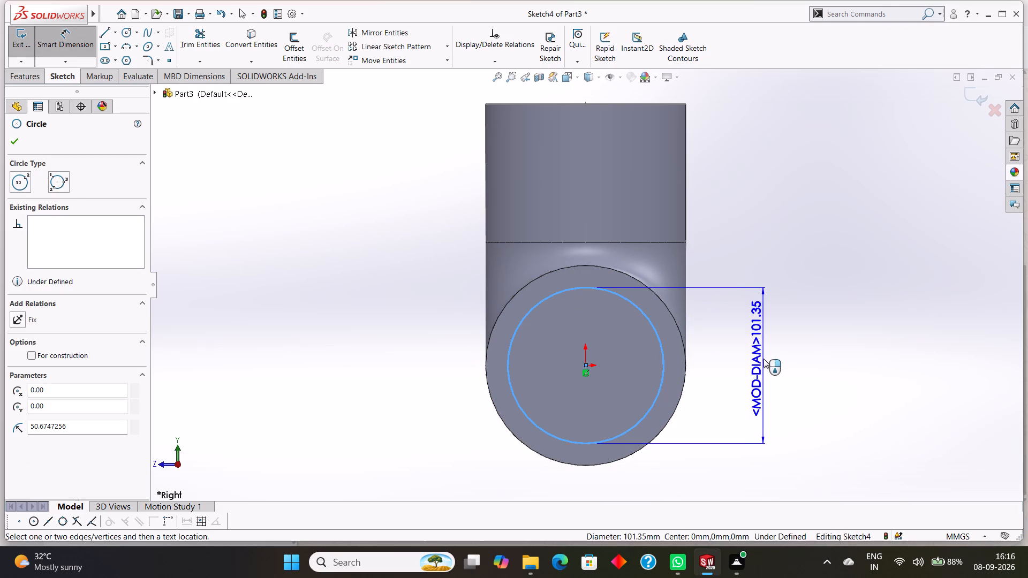
{"action": "left_click", "coordinate": [764, 359]}
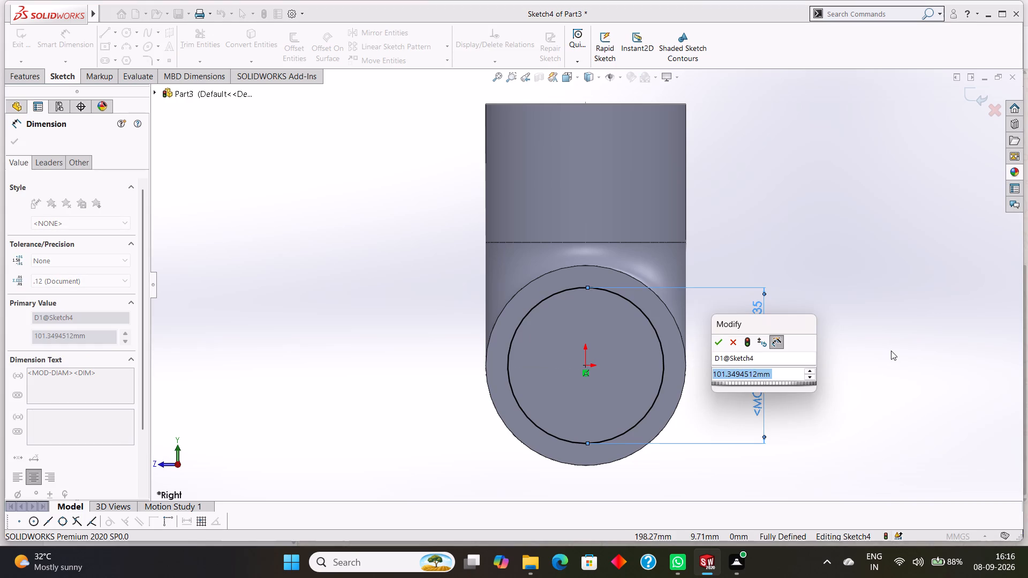
{"action": "type", "text": "80"}
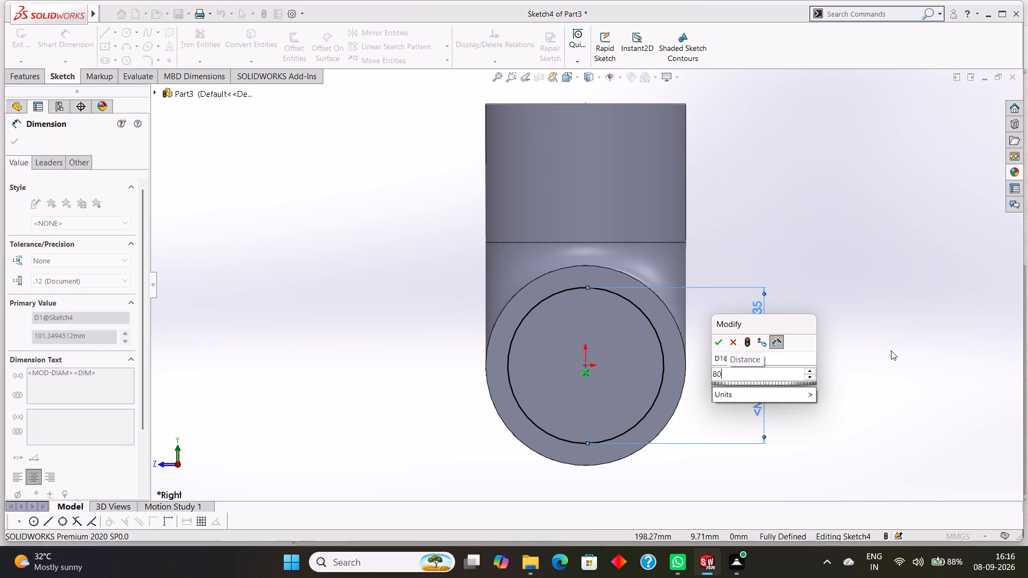
{"action": "key", "text": "Return"}
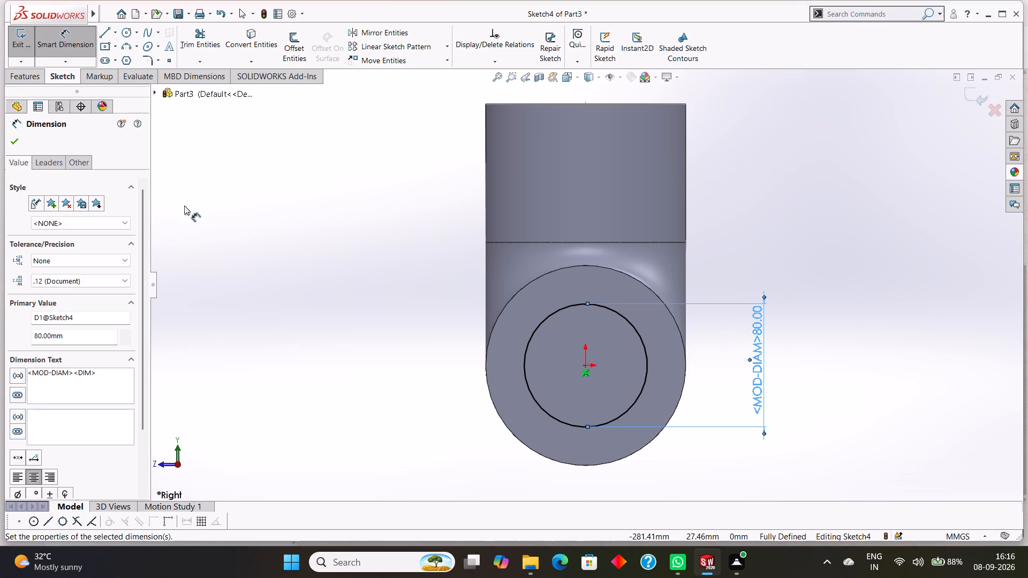
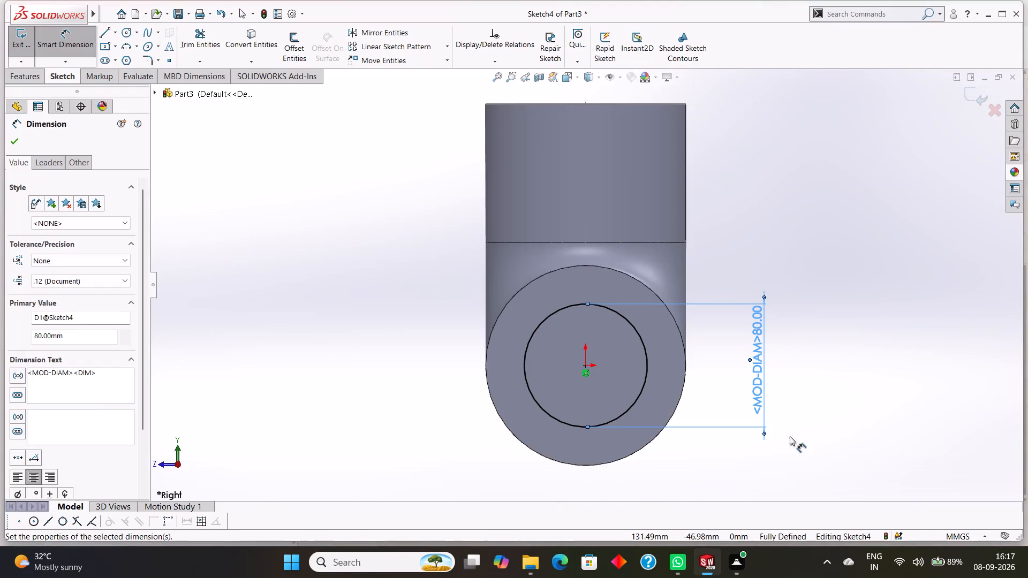
Undo the 80 mm circle sketch on the elbow's end face and the sweep, back to the path and its two profile circles.
{"action": "middle_click_drag", "start_coordinate": [792, 435], "coordinate": [808, 346]}
{"action": "scroll", "coordinate": [808, 345], "scroll_direction": "down", "scroll_amount": 1}
{"action": "key", "text": "Escape"}
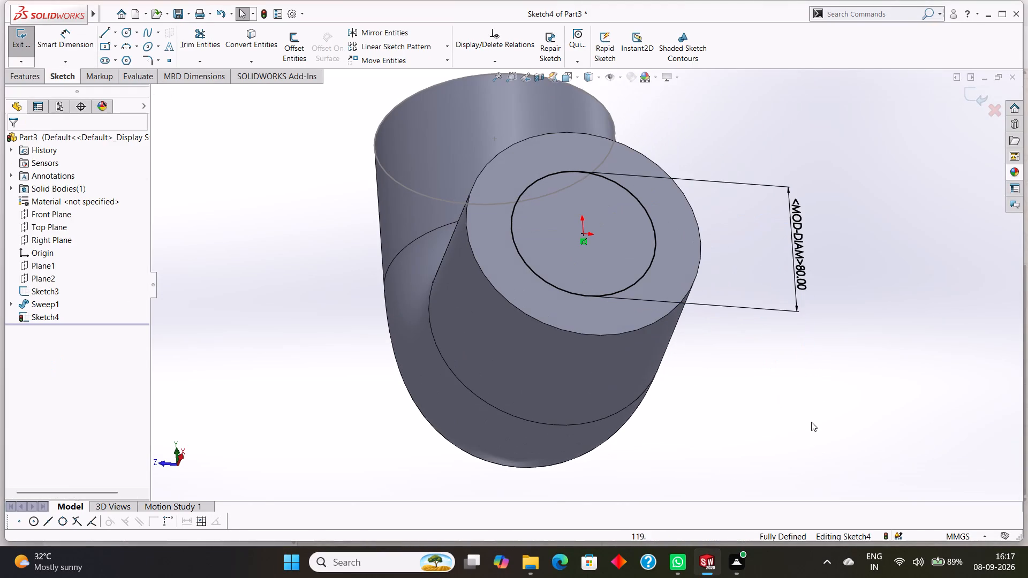
{"action": "key", "text": "ctrl+z"}
{"action": "key", "text": "ctrl+z"}
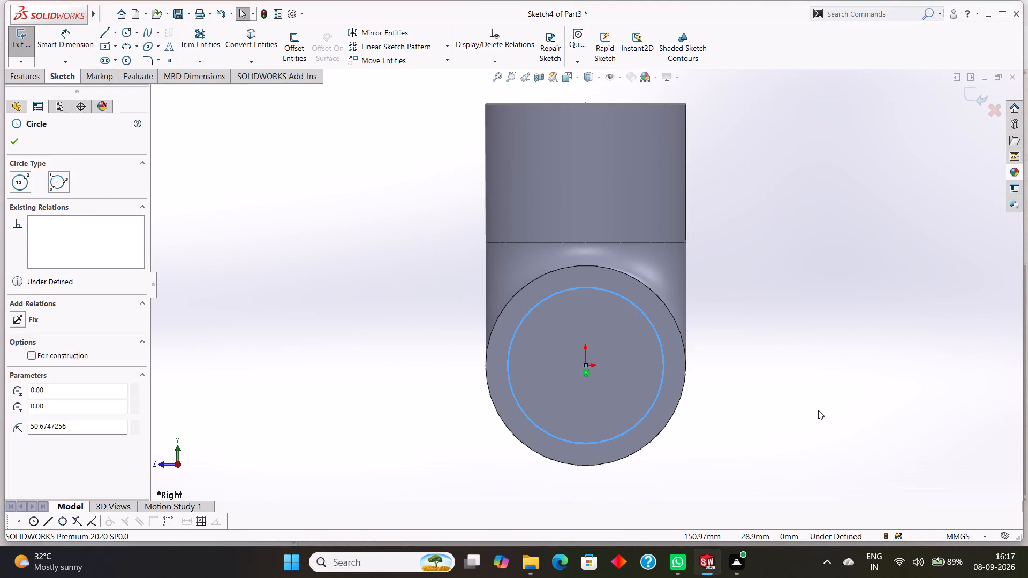
{"action": "key", "text": "ctrl+z"}
{"action": "key", "text": "ctrl+z"}
{"action": "key", "text": "ctrl+z"}
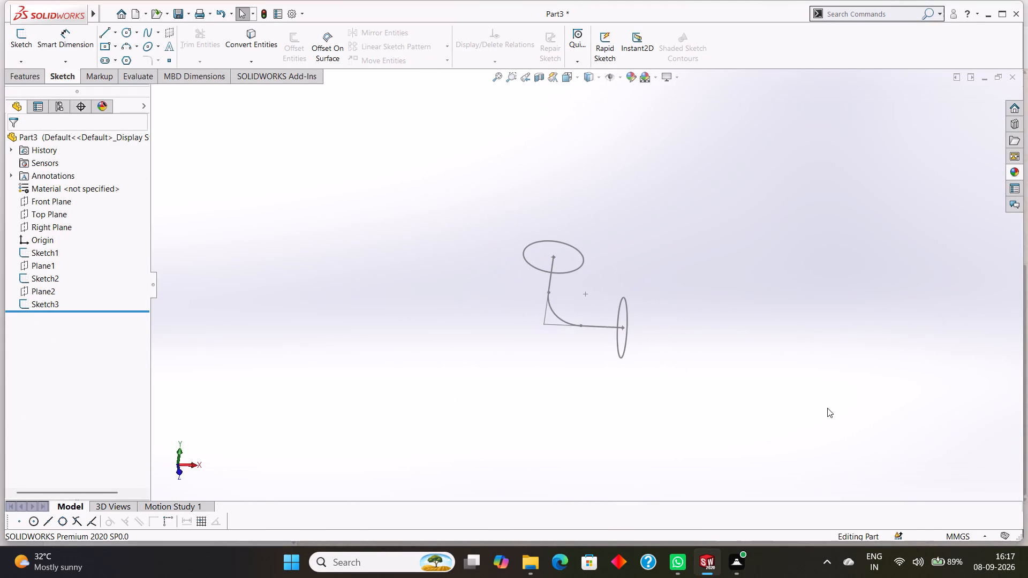
Undo the 130 mm circle and plane at the path's vertical end, back into the sketch of the horizontal end's circle.
{"action": "key", "text": "ctrl+z"}
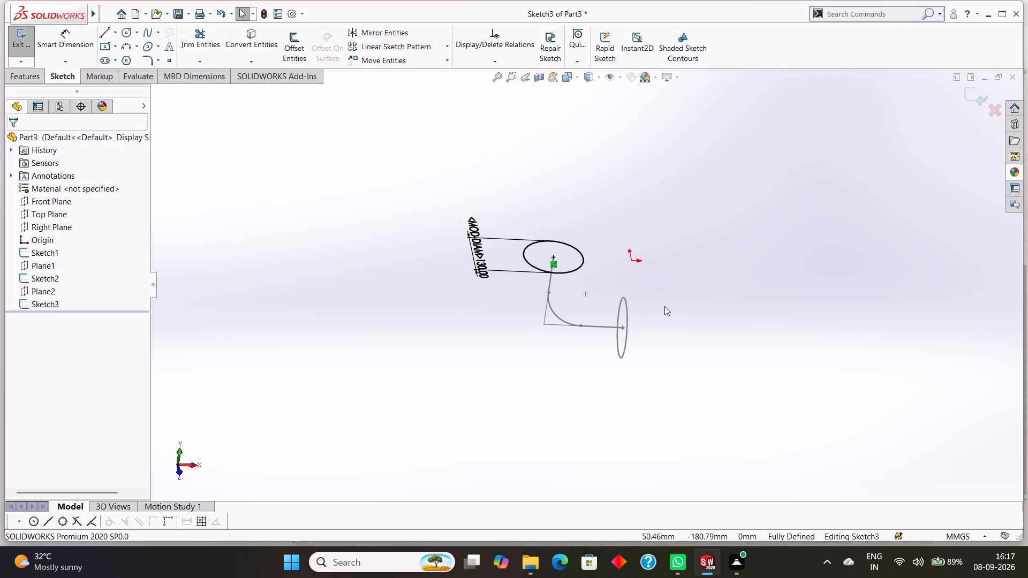
{"action": "key", "text": "ctrl+z"}
{"action": "key", "text": "ctrl+z"}
{"action": "middle_click_drag", "start_coordinate": [742, 308], "coordinate": [690, 359]}
{"action": "key", "text": "ctrl+z"}
{"action": "key", "text": "ctrl+z"}
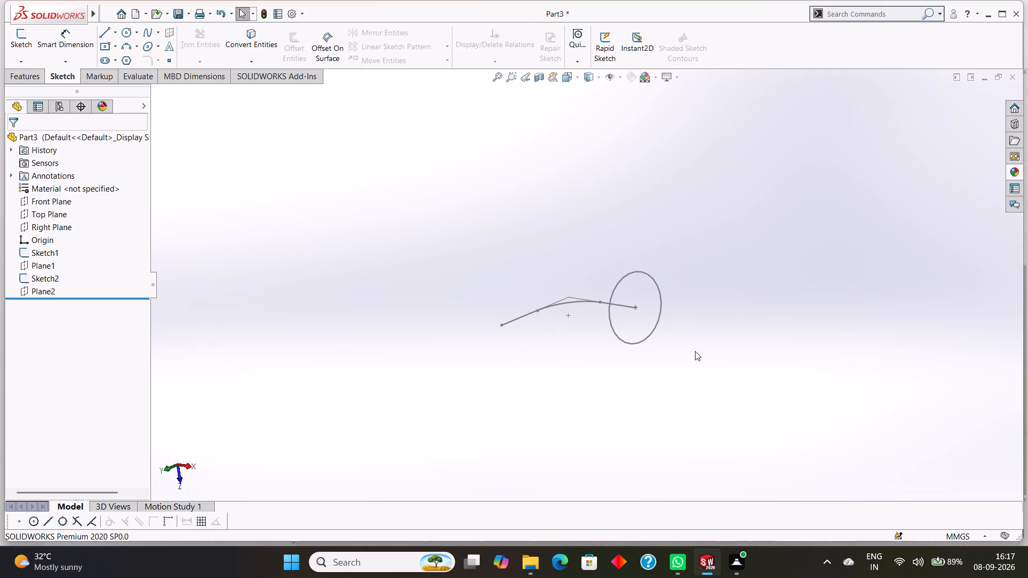
{"action": "key", "text": "ctrl+z"}
{"action": "key", "text": "ctrl+z"}
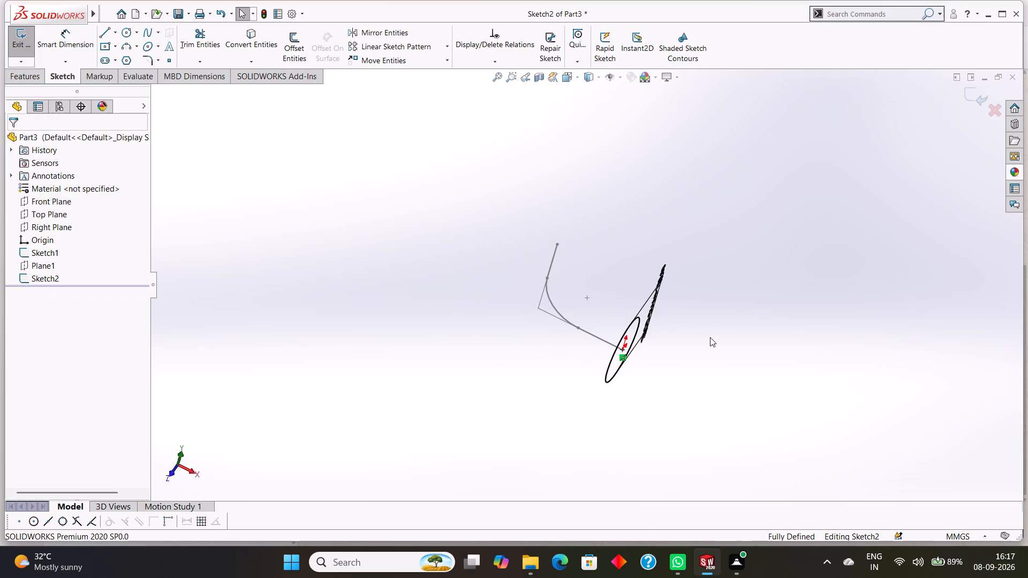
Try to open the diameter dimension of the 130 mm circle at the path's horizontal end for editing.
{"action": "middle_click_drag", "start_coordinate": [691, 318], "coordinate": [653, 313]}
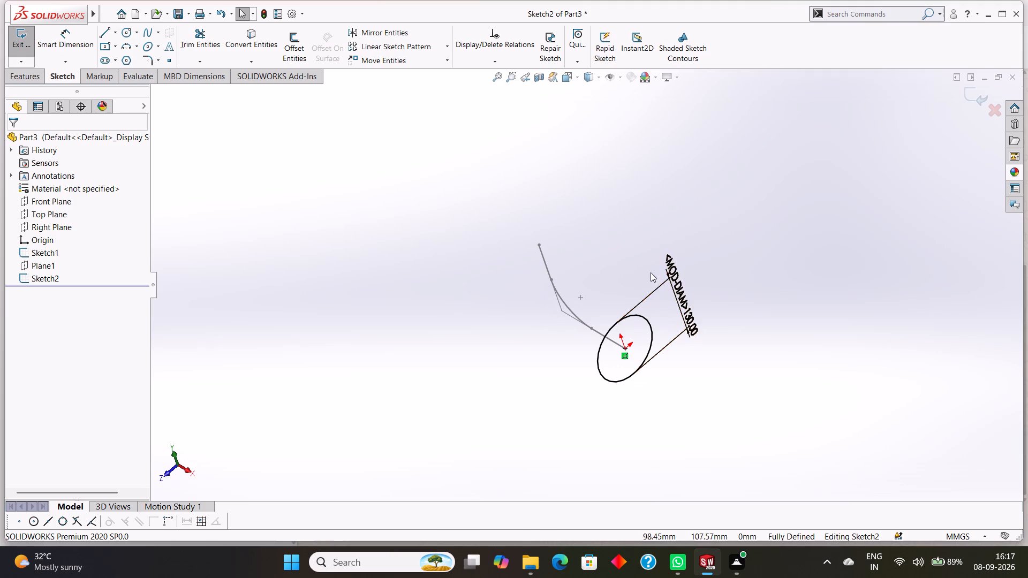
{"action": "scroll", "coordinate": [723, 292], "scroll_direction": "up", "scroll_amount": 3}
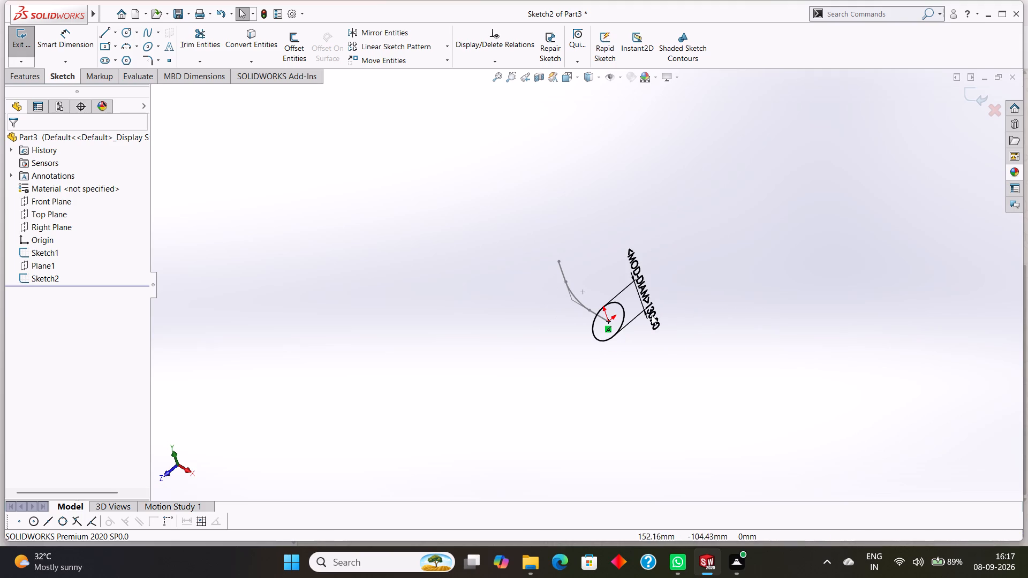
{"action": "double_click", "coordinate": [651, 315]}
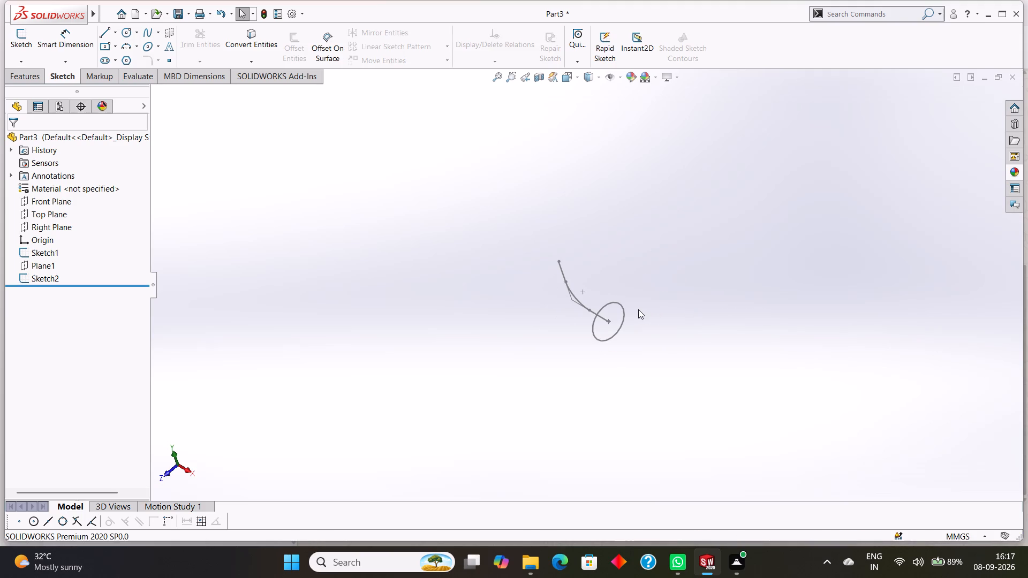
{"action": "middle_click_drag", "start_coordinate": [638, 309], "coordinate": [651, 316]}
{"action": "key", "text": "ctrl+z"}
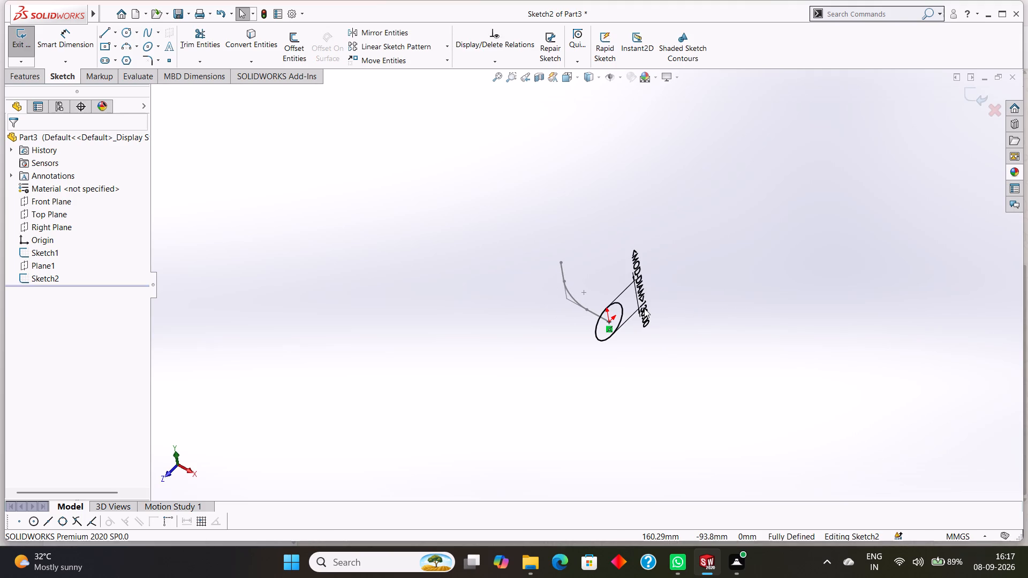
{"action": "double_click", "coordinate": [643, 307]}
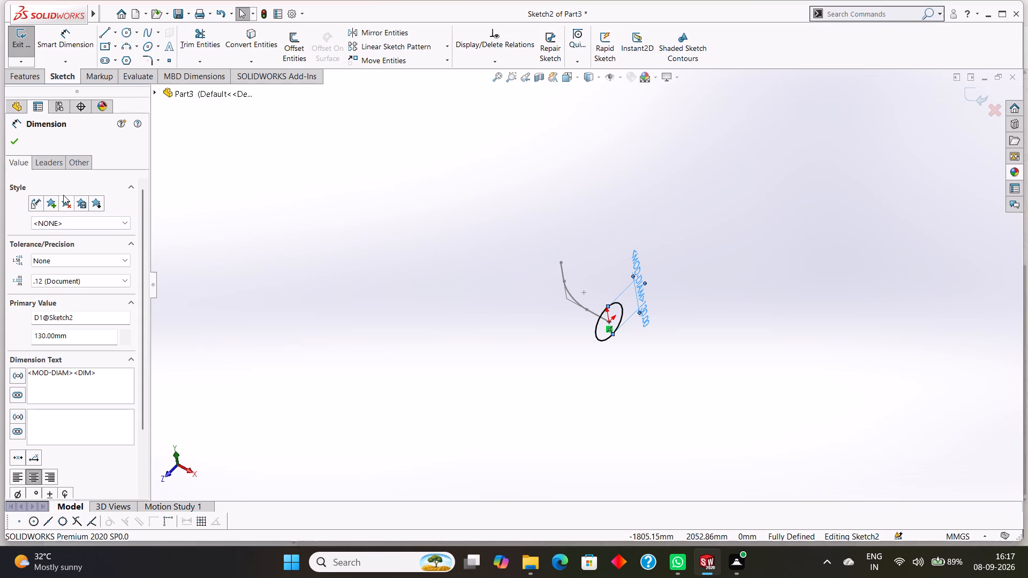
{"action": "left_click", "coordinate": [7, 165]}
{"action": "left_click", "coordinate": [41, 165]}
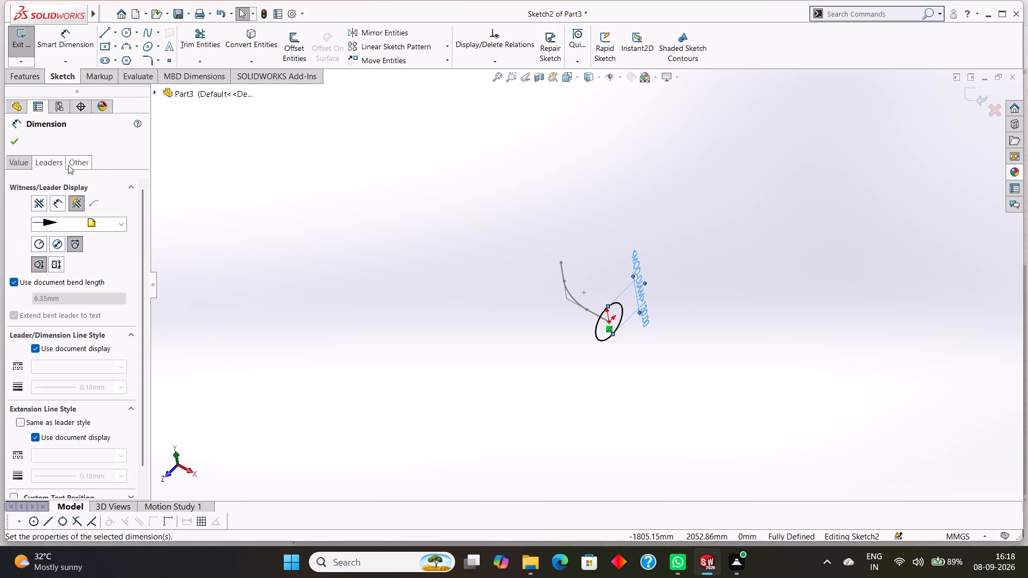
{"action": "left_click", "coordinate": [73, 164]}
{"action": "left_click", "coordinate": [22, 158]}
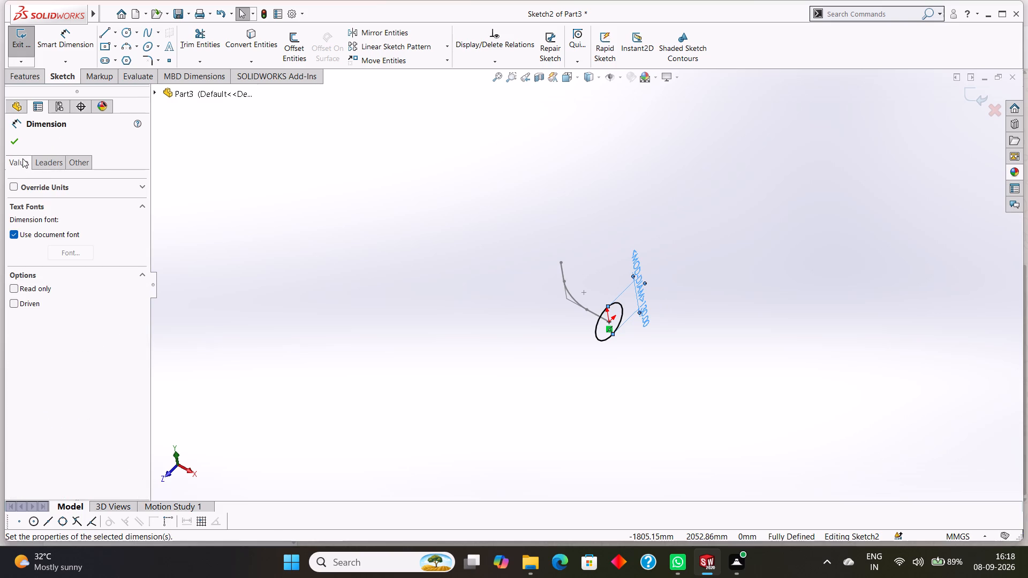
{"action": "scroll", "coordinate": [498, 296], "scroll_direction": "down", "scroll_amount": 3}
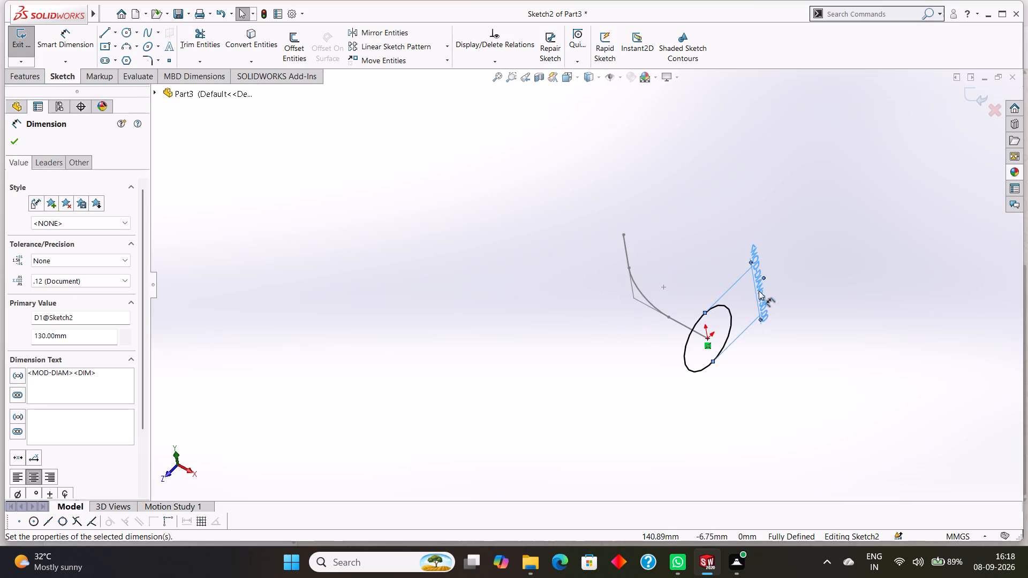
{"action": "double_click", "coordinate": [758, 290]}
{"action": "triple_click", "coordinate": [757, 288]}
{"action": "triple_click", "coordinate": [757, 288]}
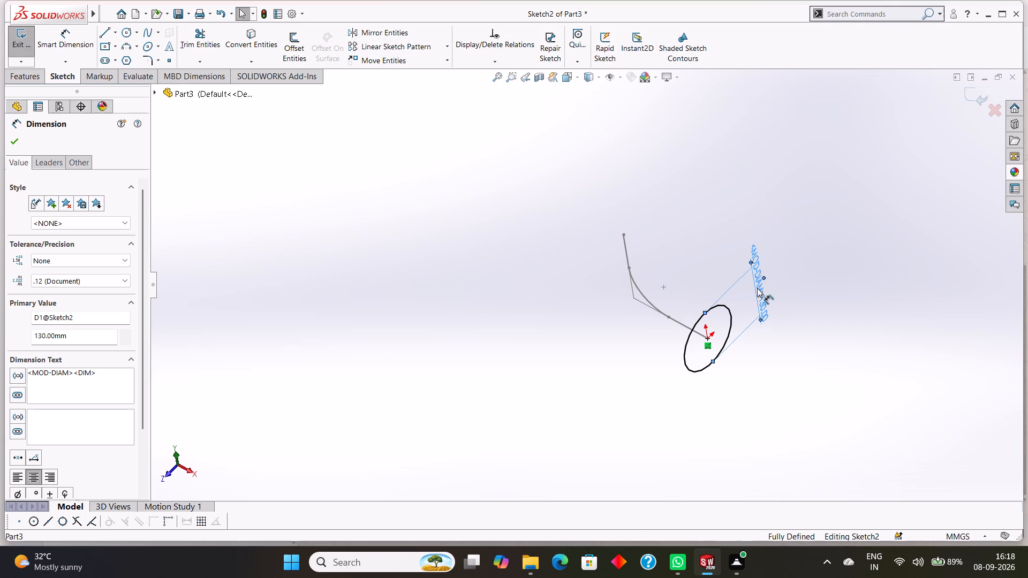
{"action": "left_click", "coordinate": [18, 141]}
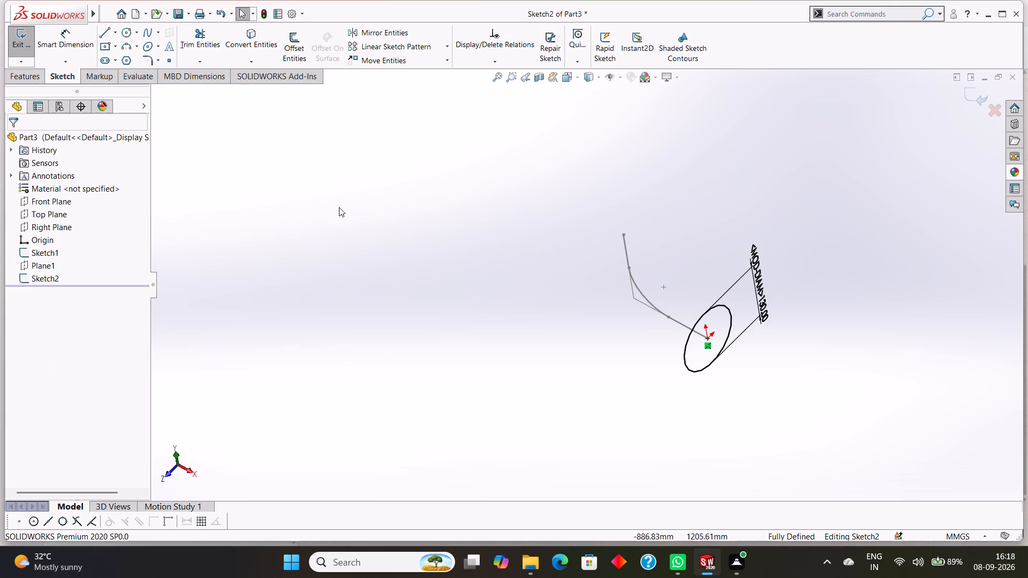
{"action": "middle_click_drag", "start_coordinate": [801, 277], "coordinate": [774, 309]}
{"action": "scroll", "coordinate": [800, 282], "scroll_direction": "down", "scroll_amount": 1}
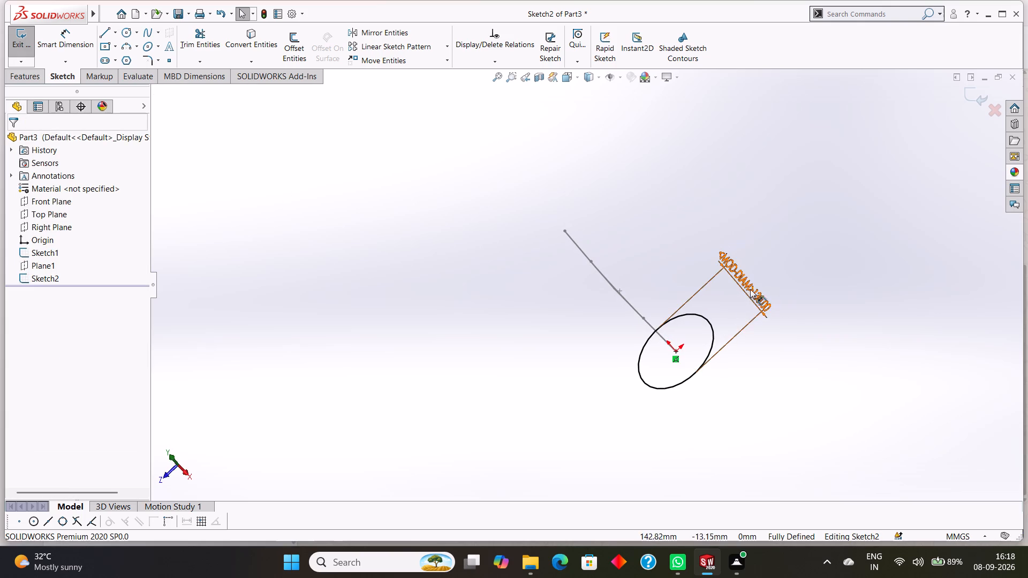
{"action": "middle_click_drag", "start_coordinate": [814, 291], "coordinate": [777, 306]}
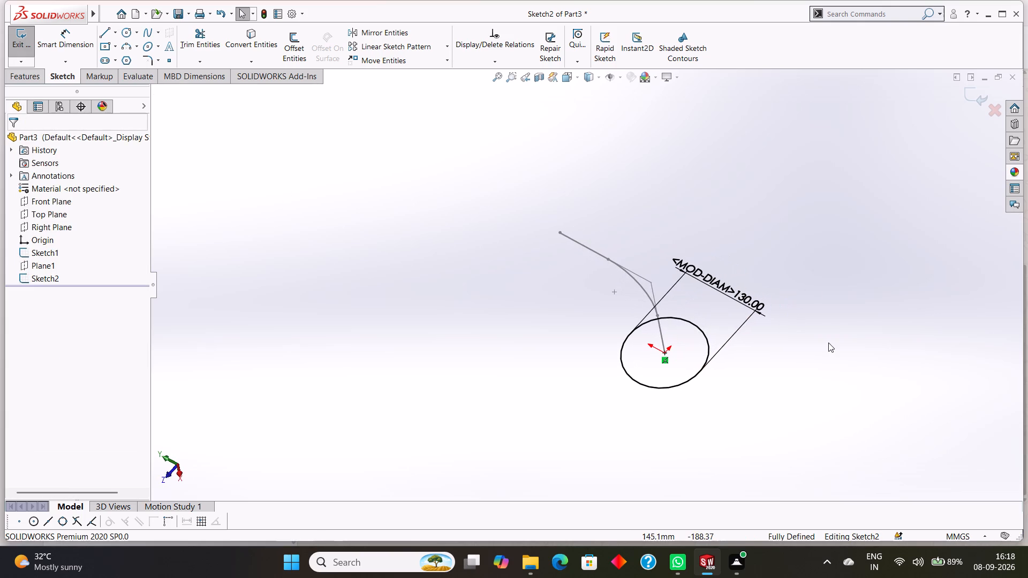
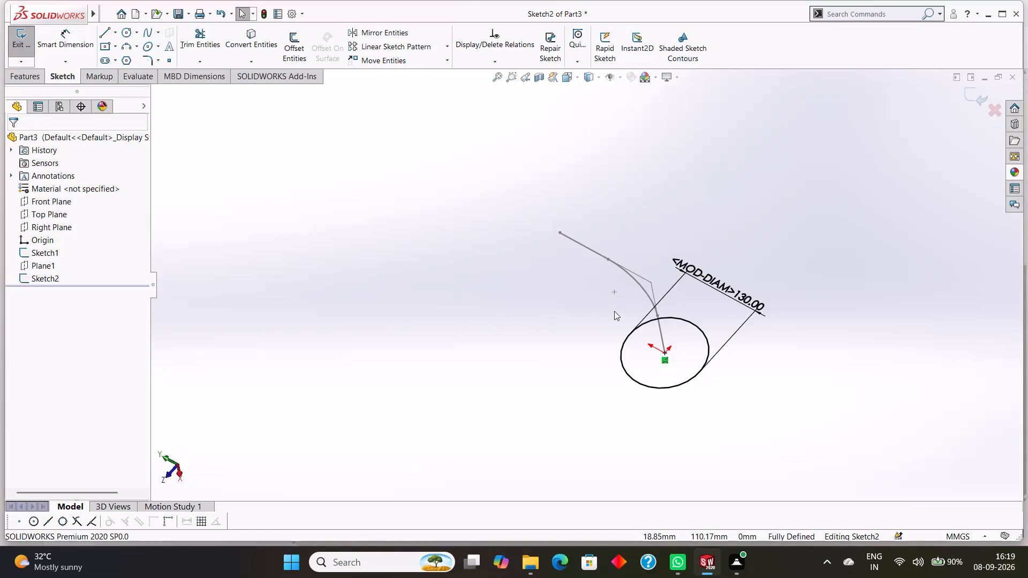
Set the diameter of the profile circle at the path's horizontal end to 80 mm.
{"action": "right_click", "coordinate": [708, 280]}
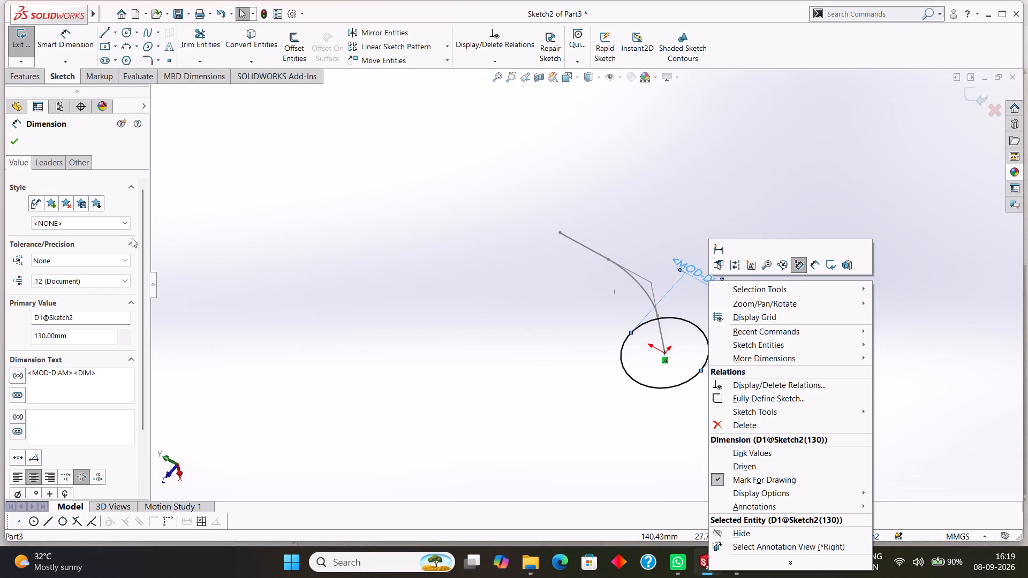
{"action": "left_click", "coordinate": [113, 224]}
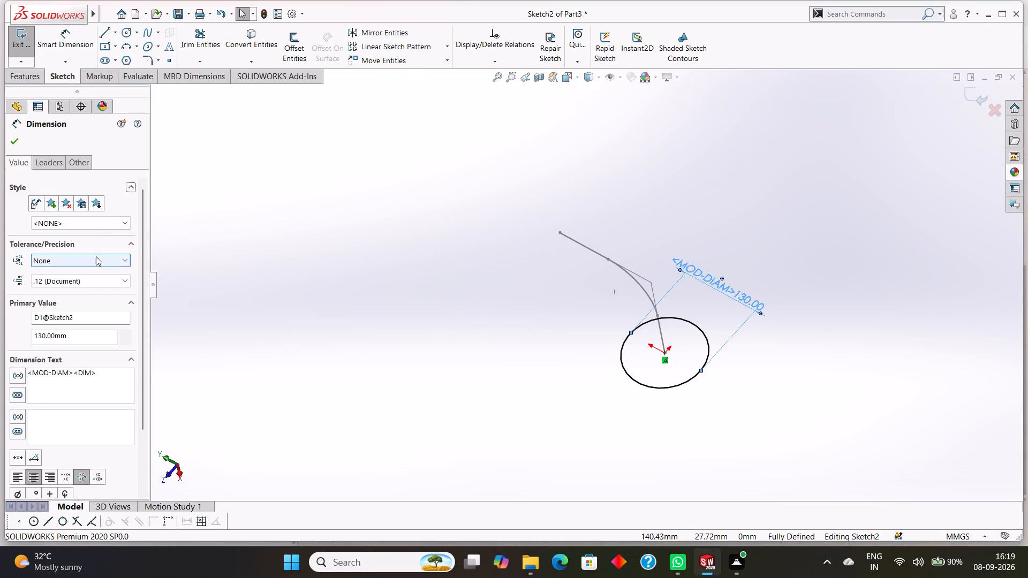
{"action": "left_click", "coordinate": [95, 257]}
{"action": "left_click", "coordinate": [95, 257]}
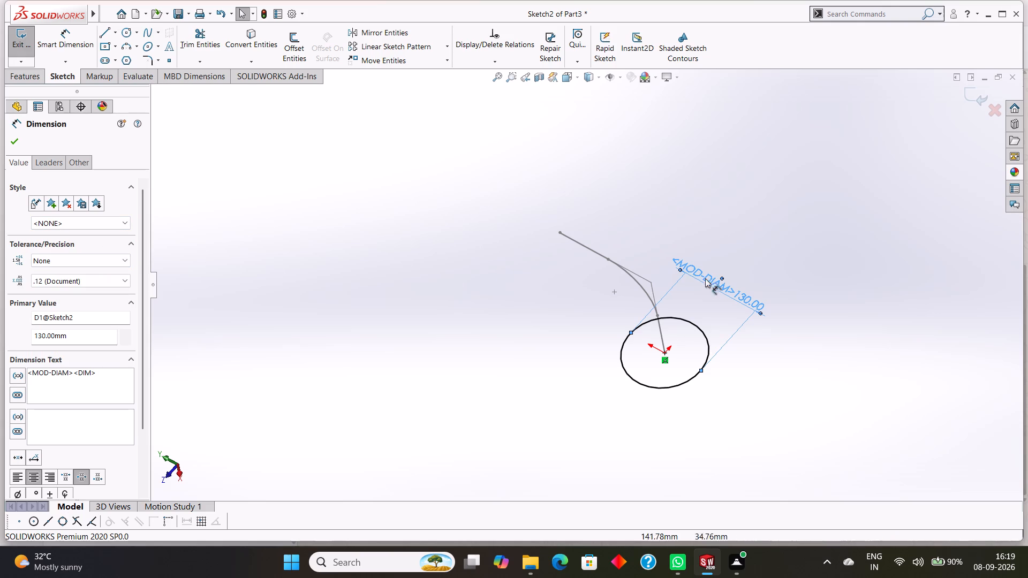
{"action": "left_click_drag", "start_coordinate": [90, 337], "coordinate": [28, 344]}
{"action": "type", "text": "80"}
{"action": "key", "text": "Return"}
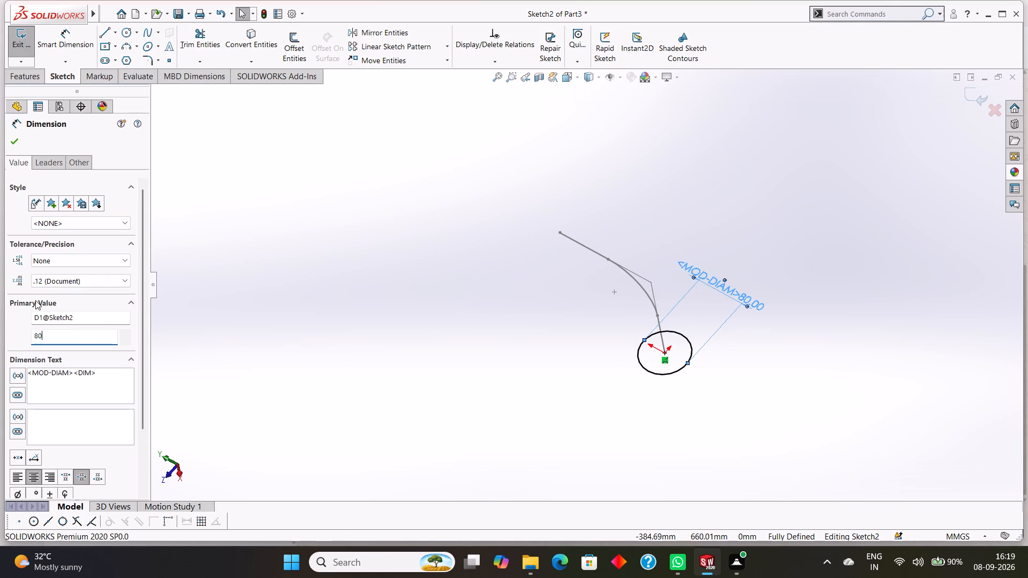
{"action": "left_click", "coordinate": [15, 141]}
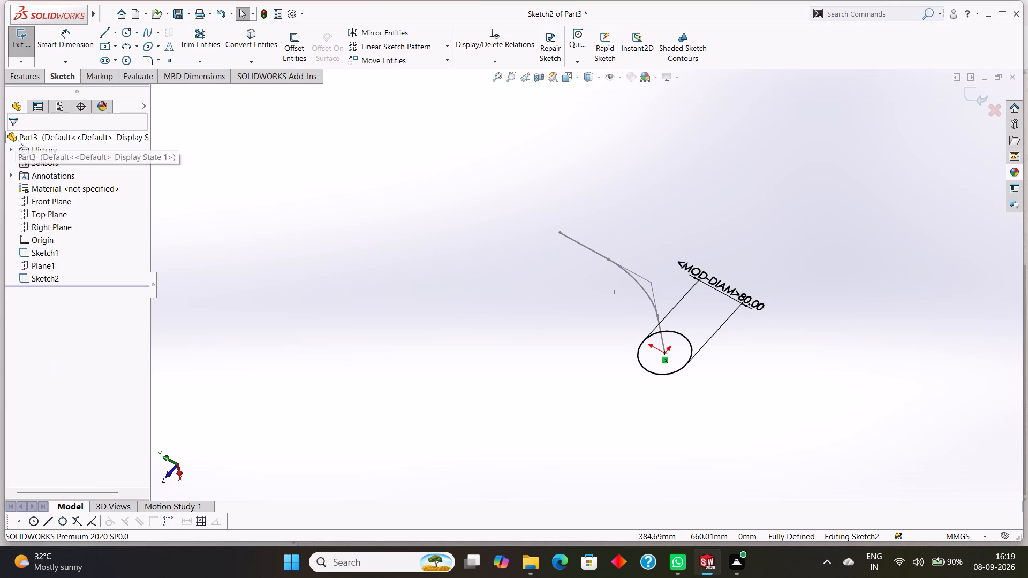
{"action": "left_click", "coordinate": [550, 135]}
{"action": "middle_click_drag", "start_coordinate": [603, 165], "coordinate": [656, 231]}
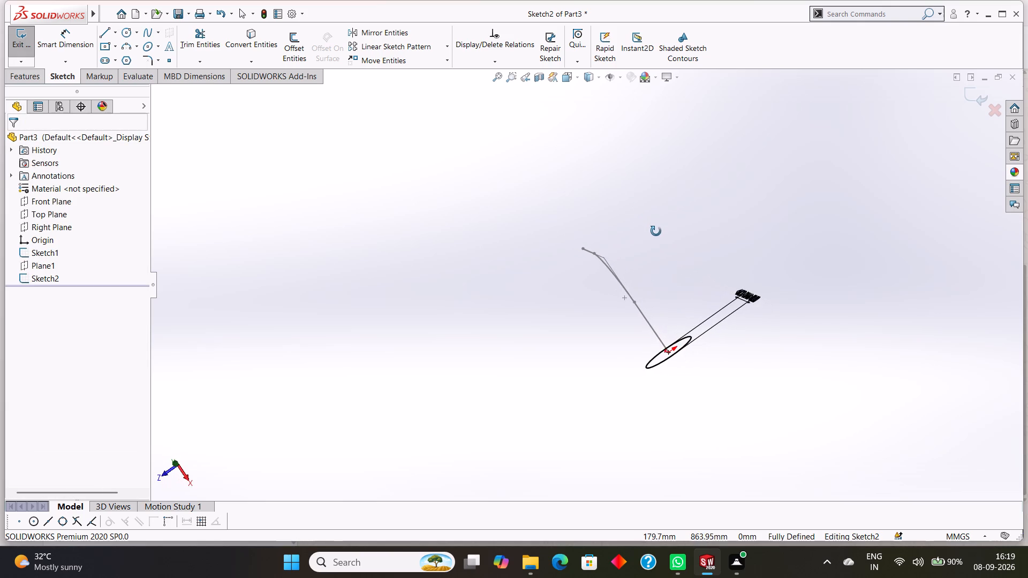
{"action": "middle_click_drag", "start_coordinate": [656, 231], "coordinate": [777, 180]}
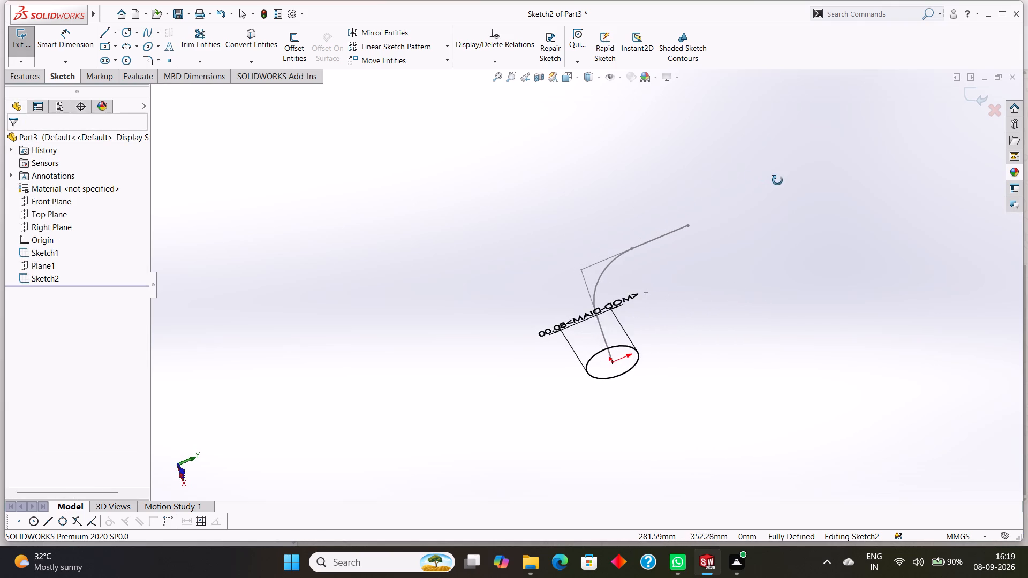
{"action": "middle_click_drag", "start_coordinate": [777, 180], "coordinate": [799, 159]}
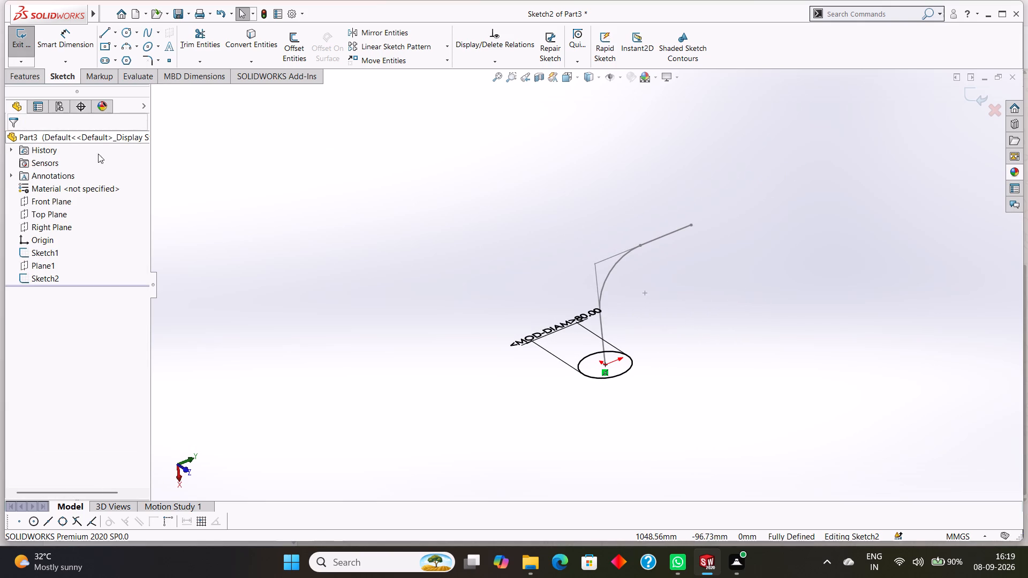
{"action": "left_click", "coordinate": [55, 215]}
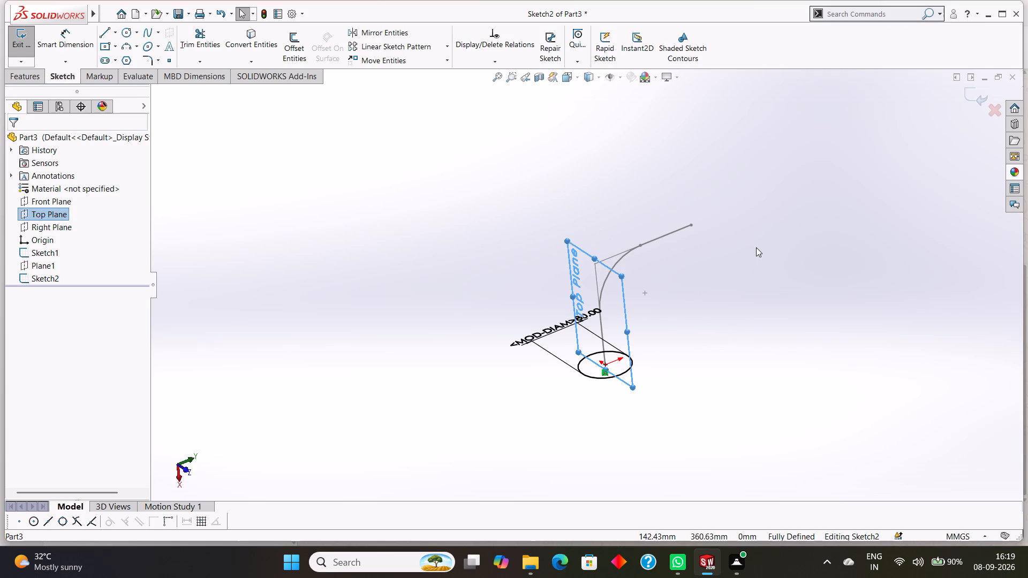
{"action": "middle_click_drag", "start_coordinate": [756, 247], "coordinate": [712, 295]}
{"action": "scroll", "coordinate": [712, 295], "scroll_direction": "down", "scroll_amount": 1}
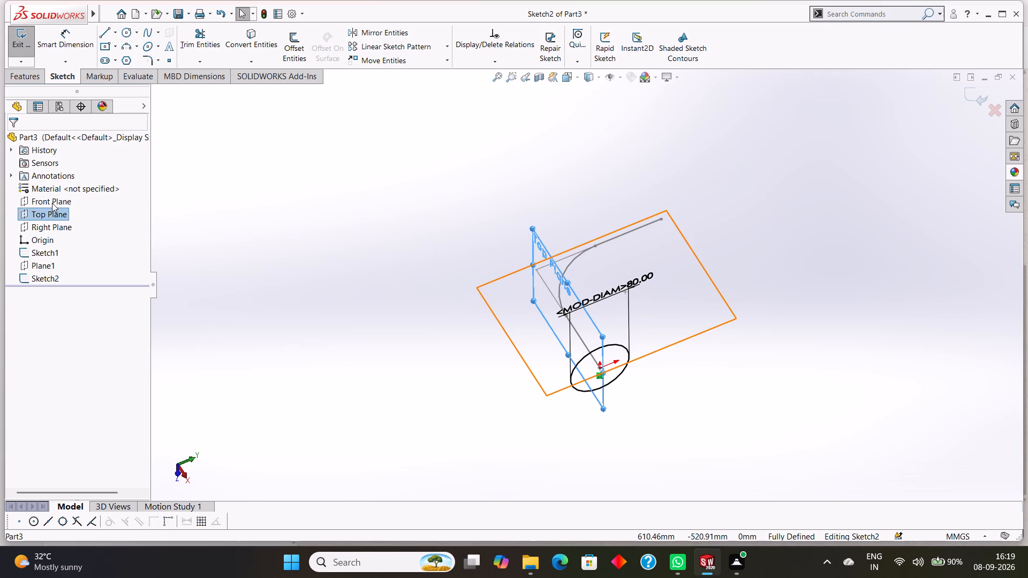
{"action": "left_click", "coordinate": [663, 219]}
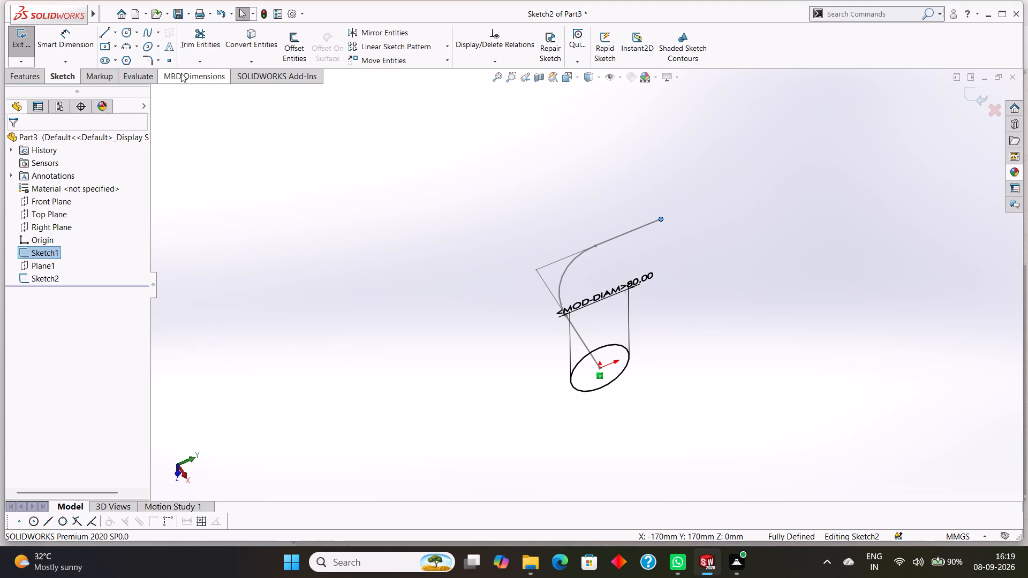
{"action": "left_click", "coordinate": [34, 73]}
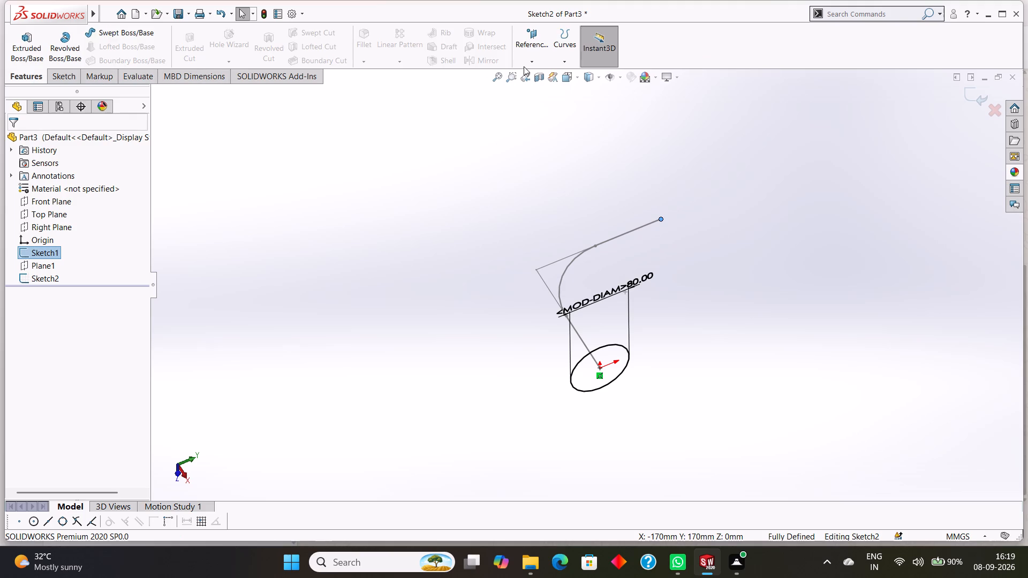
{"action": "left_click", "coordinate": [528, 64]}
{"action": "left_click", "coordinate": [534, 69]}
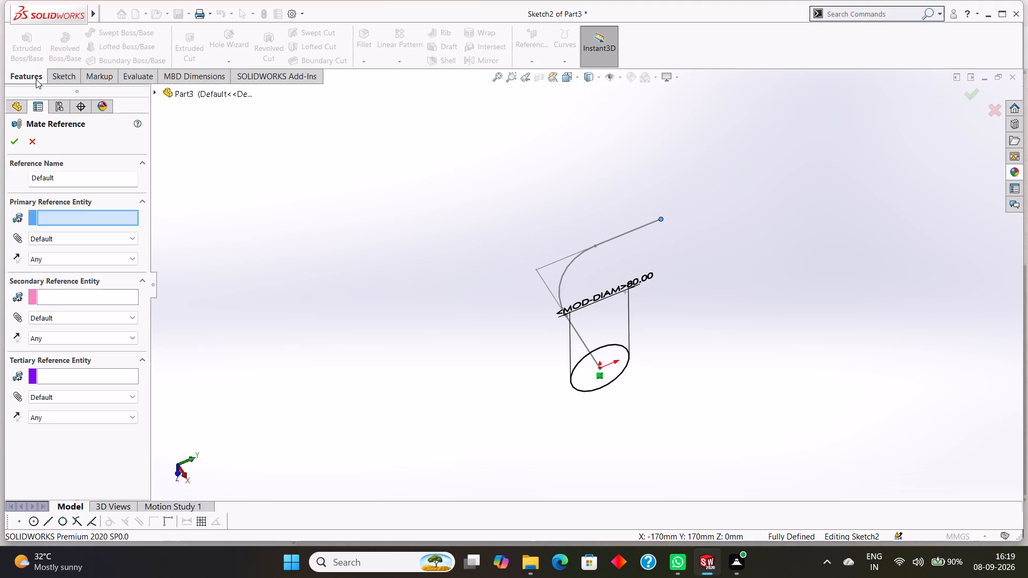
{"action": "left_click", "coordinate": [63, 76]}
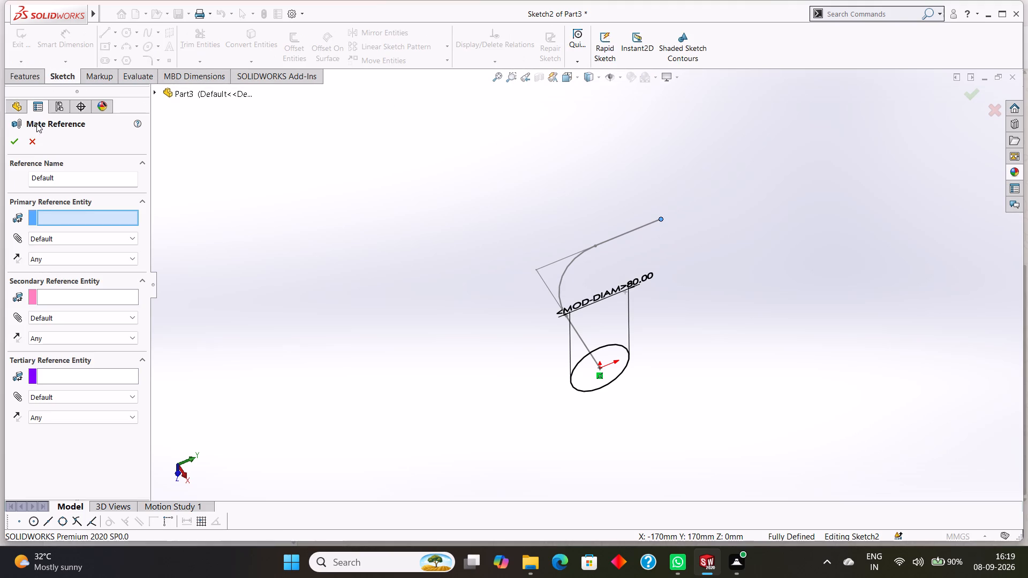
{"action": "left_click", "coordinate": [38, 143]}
Exit the sketch of the 80 mm profile circle.
{"action": "left_click", "coordinate": [24, 60]}
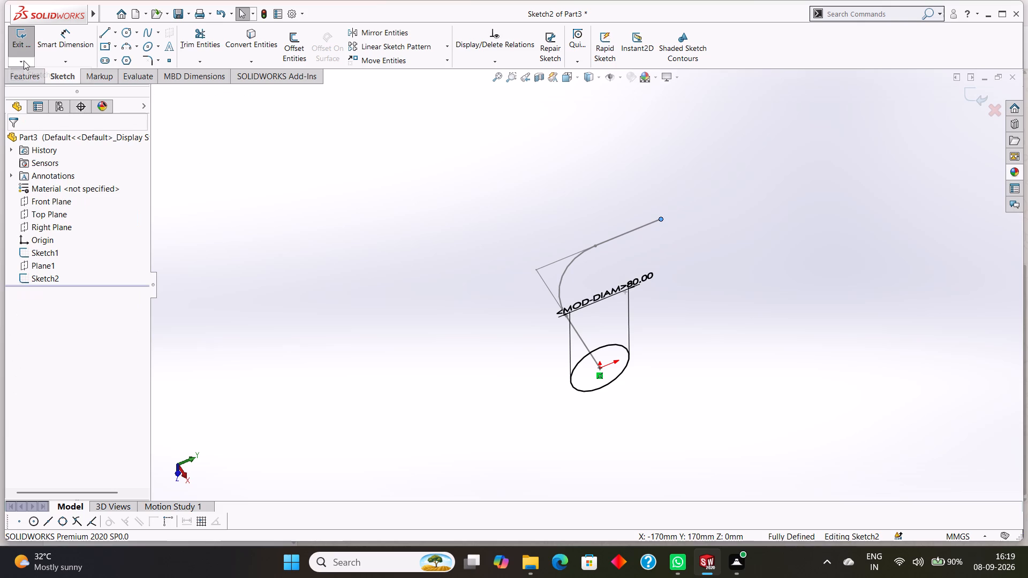
{"action": "left_click", "coordinate": [24, 48]}
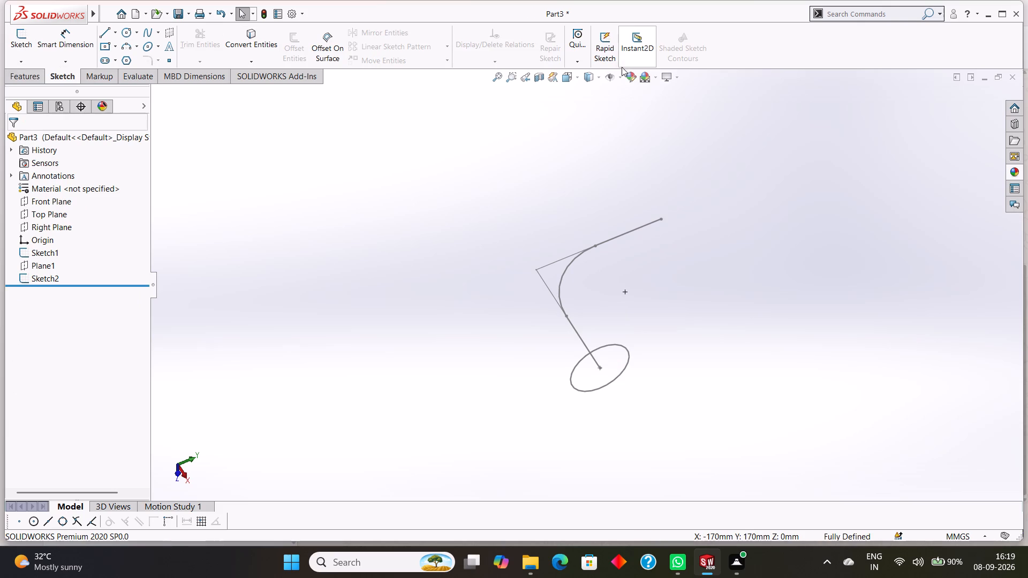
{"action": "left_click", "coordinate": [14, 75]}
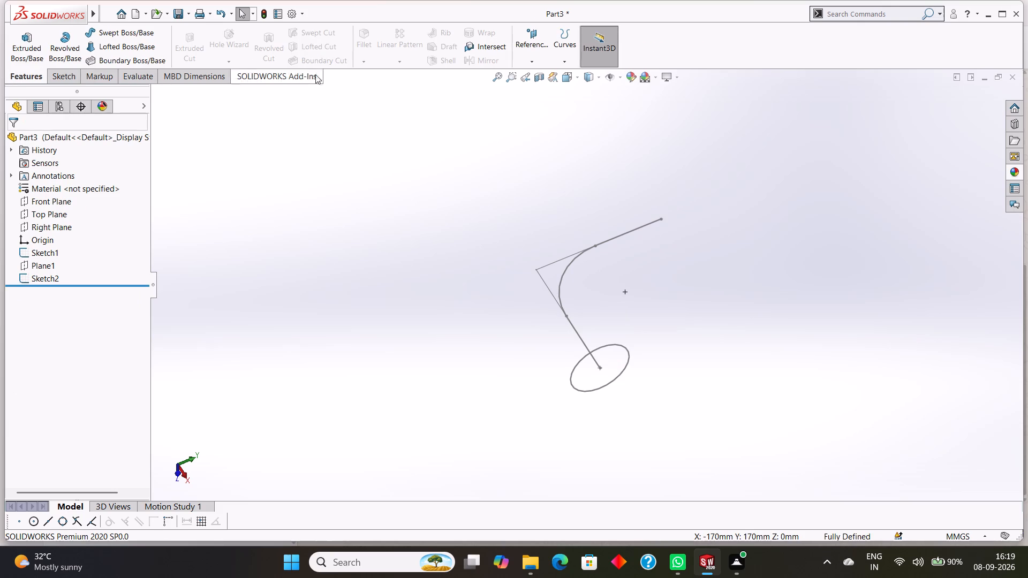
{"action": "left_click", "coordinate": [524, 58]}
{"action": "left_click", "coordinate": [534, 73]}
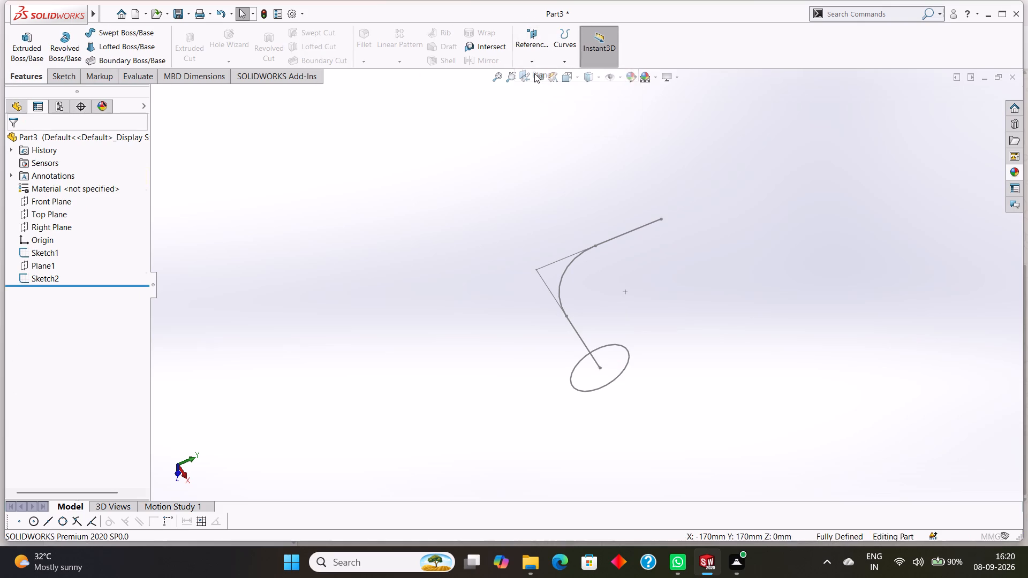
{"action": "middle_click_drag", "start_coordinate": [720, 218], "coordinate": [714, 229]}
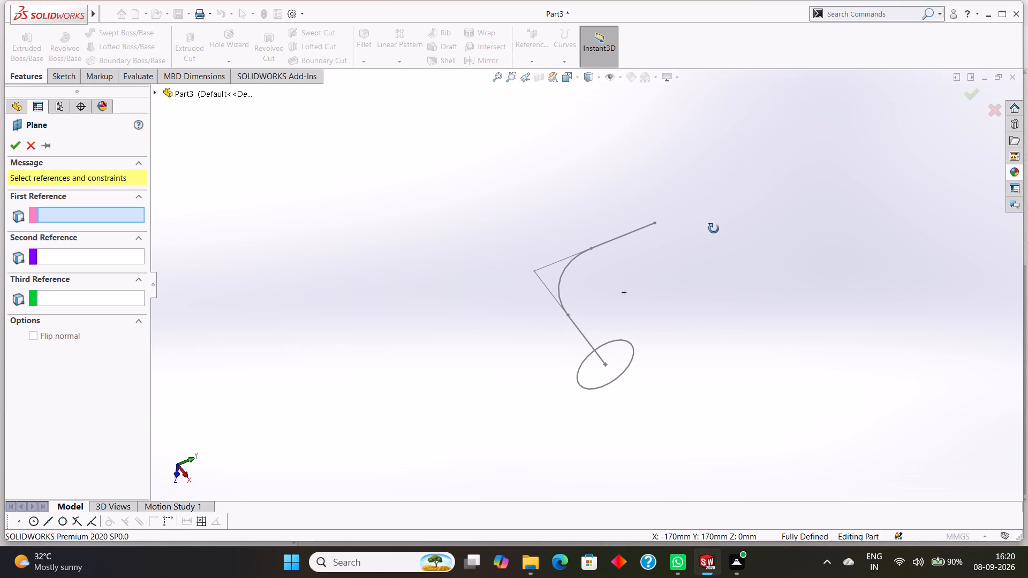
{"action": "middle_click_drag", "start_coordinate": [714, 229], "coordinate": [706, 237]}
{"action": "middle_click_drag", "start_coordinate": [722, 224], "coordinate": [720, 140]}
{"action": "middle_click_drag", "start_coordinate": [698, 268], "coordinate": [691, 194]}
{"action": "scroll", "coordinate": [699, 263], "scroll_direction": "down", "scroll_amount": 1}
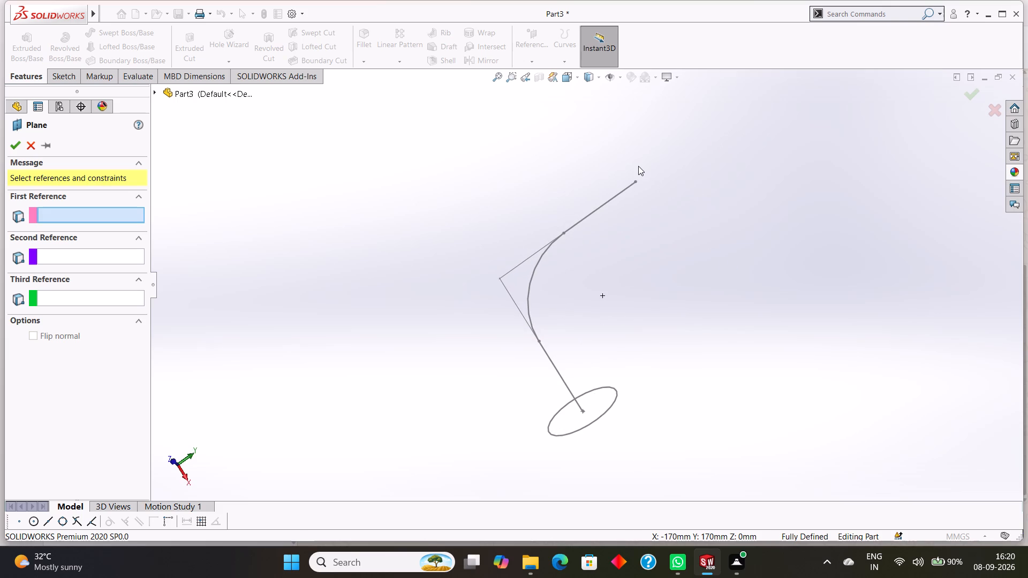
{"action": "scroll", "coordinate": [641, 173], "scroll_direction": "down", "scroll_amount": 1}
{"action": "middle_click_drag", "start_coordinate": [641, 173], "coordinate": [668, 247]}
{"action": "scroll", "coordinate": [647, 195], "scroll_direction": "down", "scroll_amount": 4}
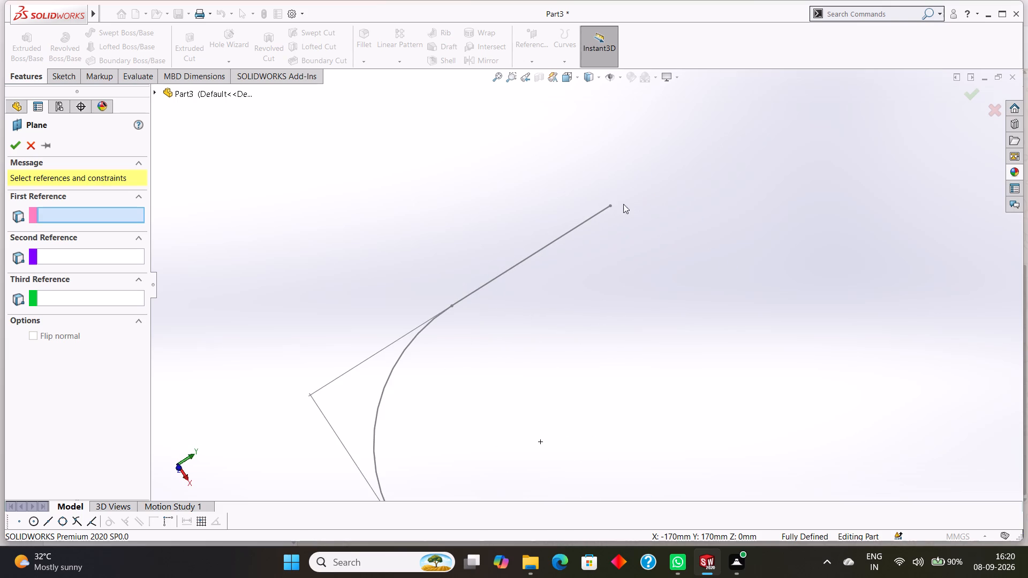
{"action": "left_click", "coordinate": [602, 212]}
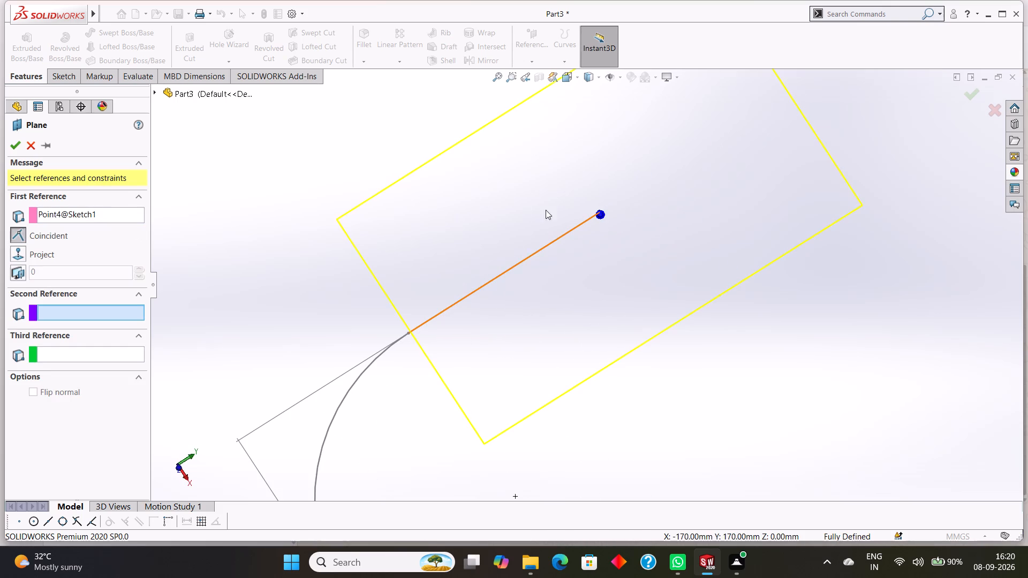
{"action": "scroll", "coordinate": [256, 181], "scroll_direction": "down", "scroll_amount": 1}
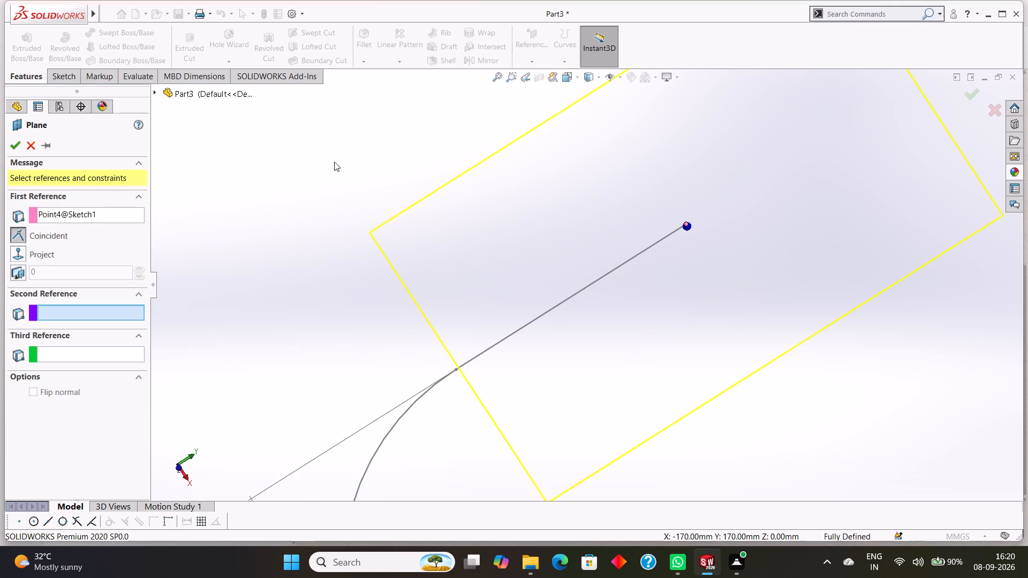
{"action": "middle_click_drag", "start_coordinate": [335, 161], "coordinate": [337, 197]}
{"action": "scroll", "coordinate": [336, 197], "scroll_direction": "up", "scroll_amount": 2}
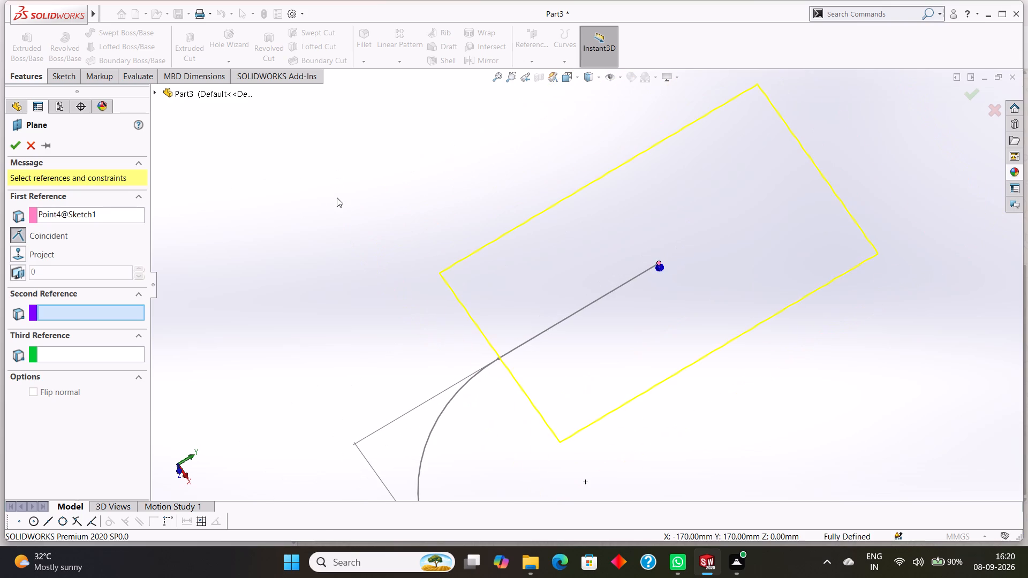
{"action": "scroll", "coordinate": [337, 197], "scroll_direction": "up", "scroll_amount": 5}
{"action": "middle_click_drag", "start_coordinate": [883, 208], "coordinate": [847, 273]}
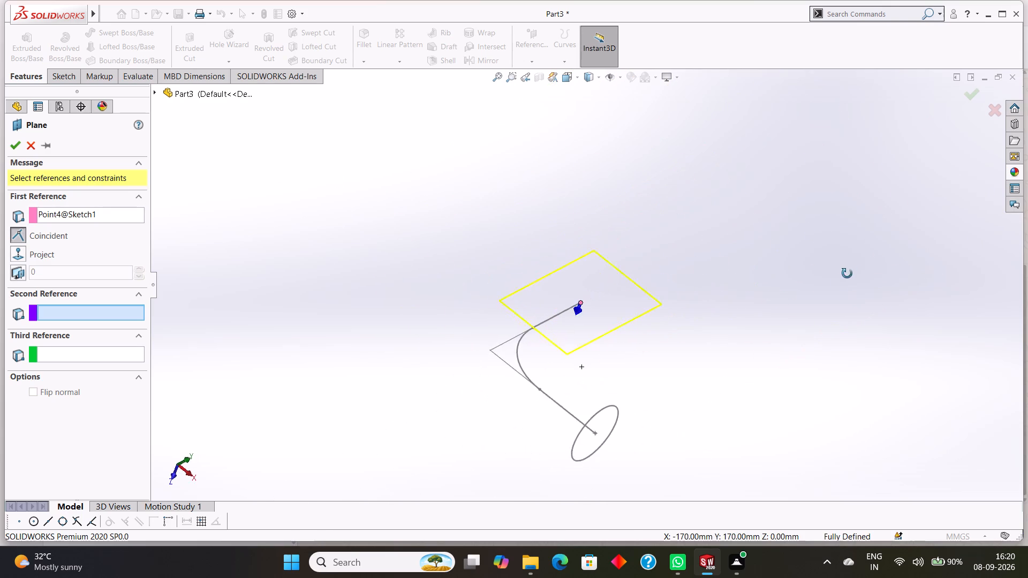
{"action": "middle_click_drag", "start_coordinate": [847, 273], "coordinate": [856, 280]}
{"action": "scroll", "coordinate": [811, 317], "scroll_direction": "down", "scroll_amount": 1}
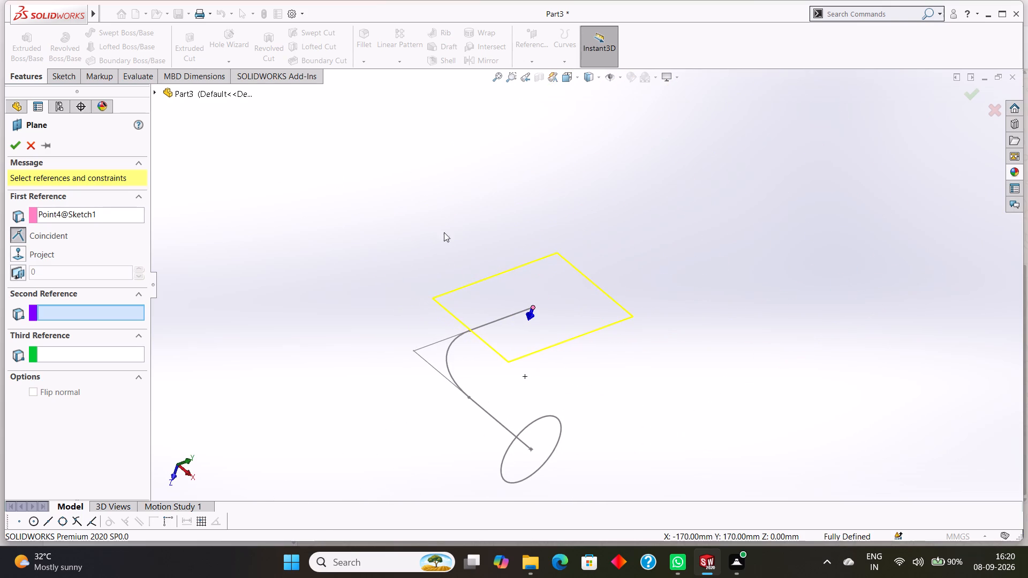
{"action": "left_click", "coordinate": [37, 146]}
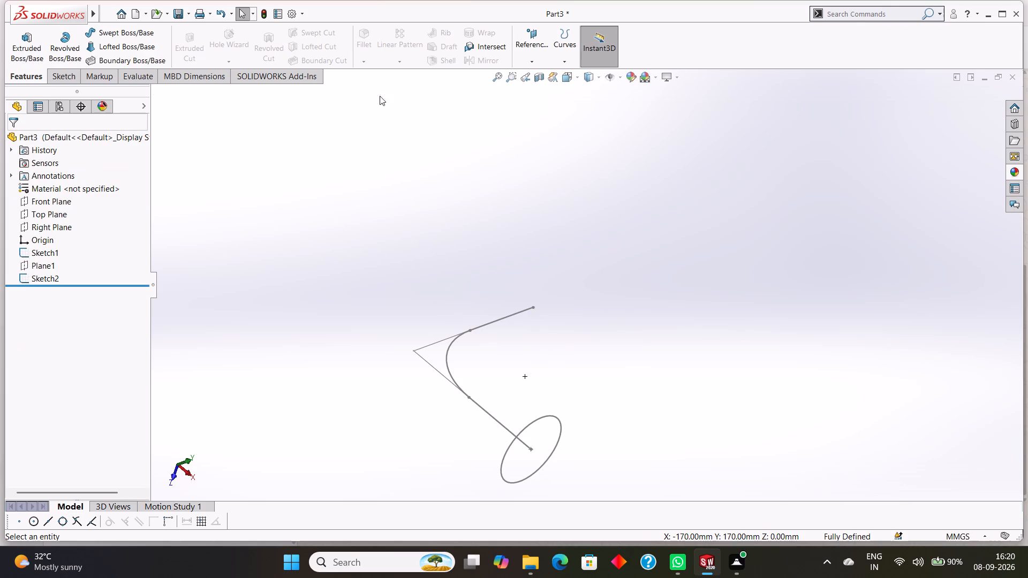
Create a reference plane parallel to the Top Plane, passing through the endpoint of the path's vertical end.
{"action": "left_click", "coordinate": [541, 63]}
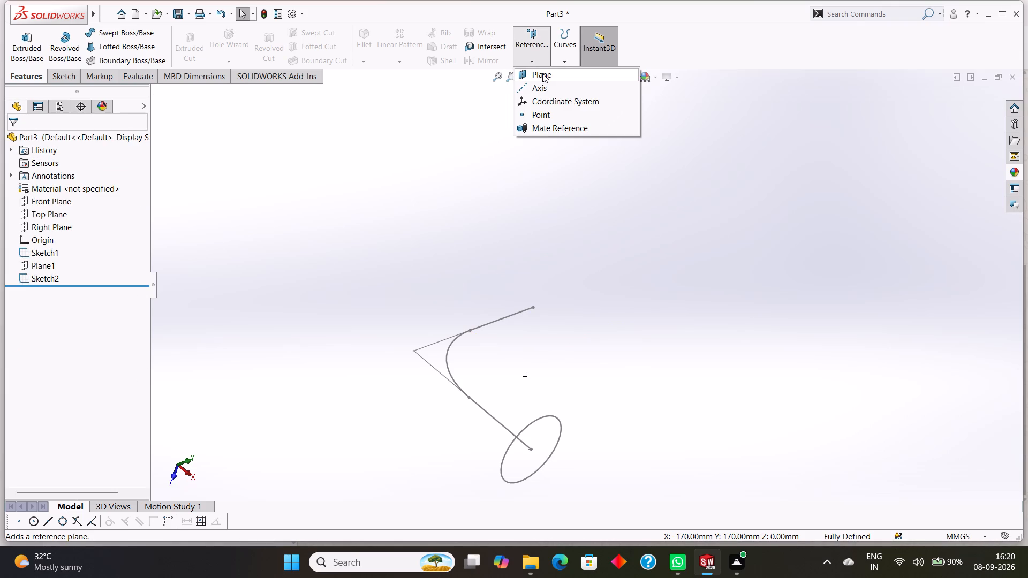
{"action": "left_click", "coordinate": [542, 73]}
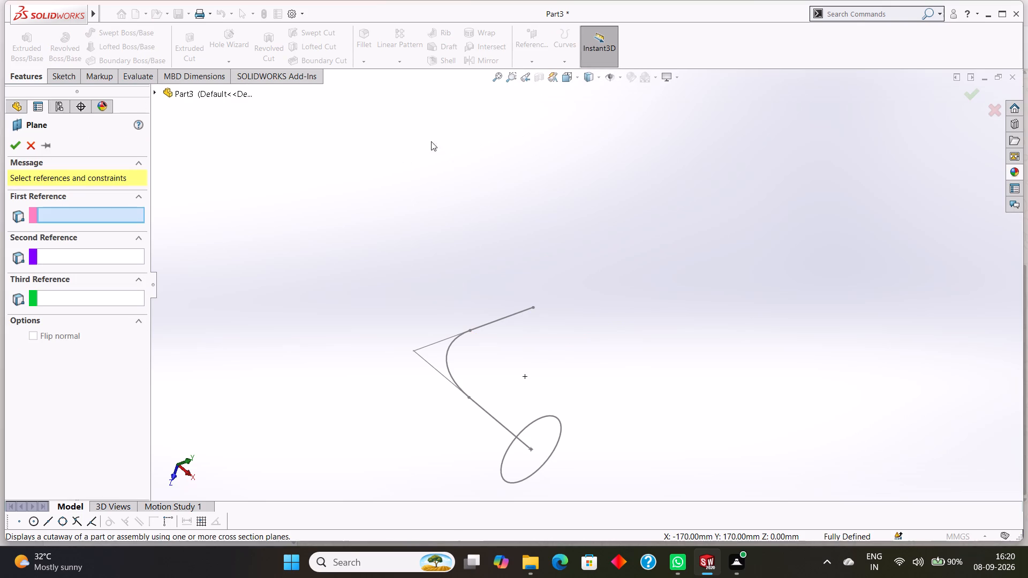
{"action": "left_click", "coordinate": [174, 89]}
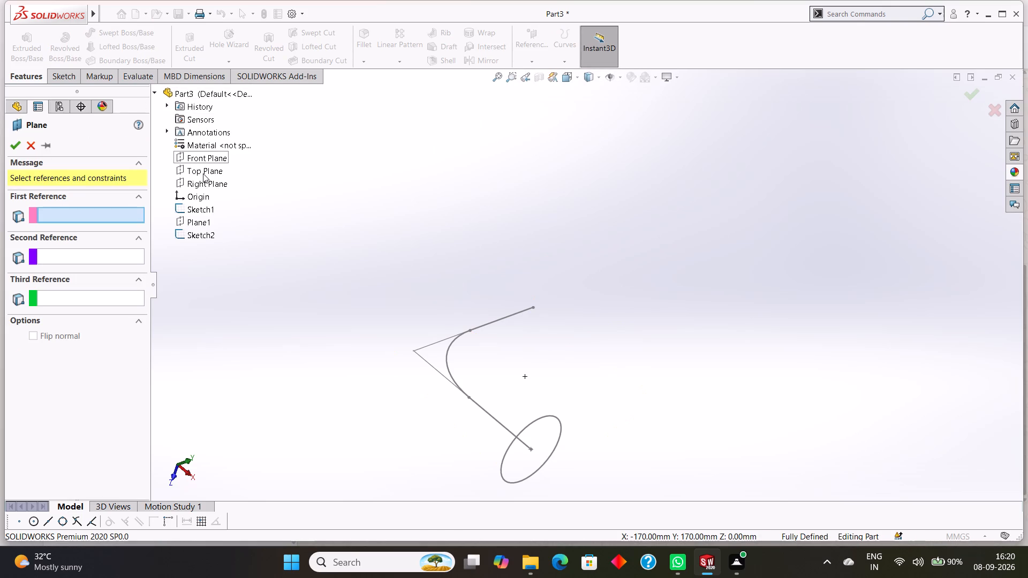
{"action": "left_click", "coordinate": [206, 171]}
{"action": "middle_click_drag", "start_coordinate": [558, 167], "coordinate": [576, 263]}
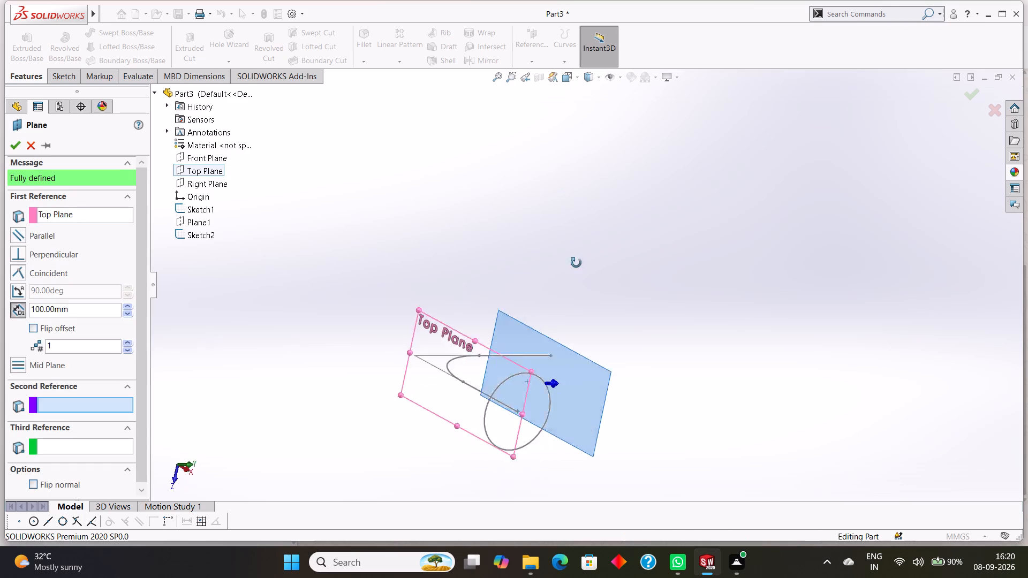
{"action": "middle_click_drag", "start_coordinate": [576, 263], "coordinate": [593, 407]}
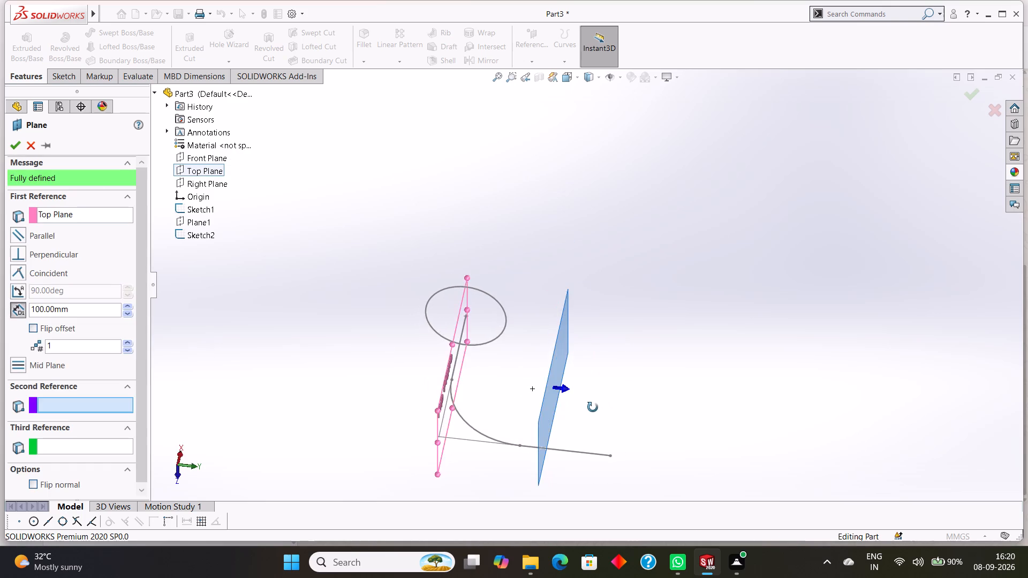
{"action": "middle_click_drag", "start_coordinate": [593, 407], "coordinate": [633, 351]}
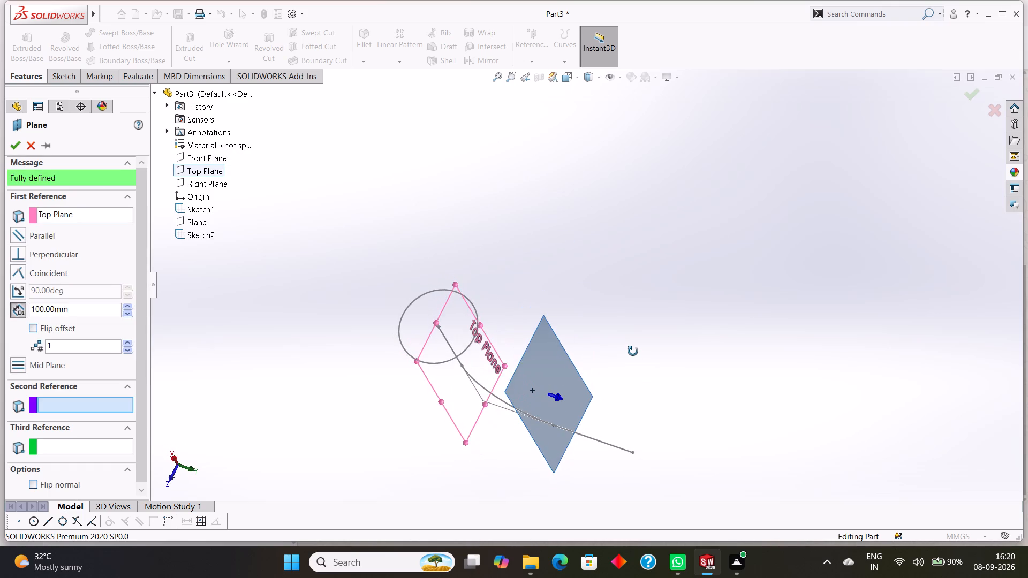
{"action": "middle_click_drag", "start_coordinate": [633, 351], "coordinate": [603, 194]}
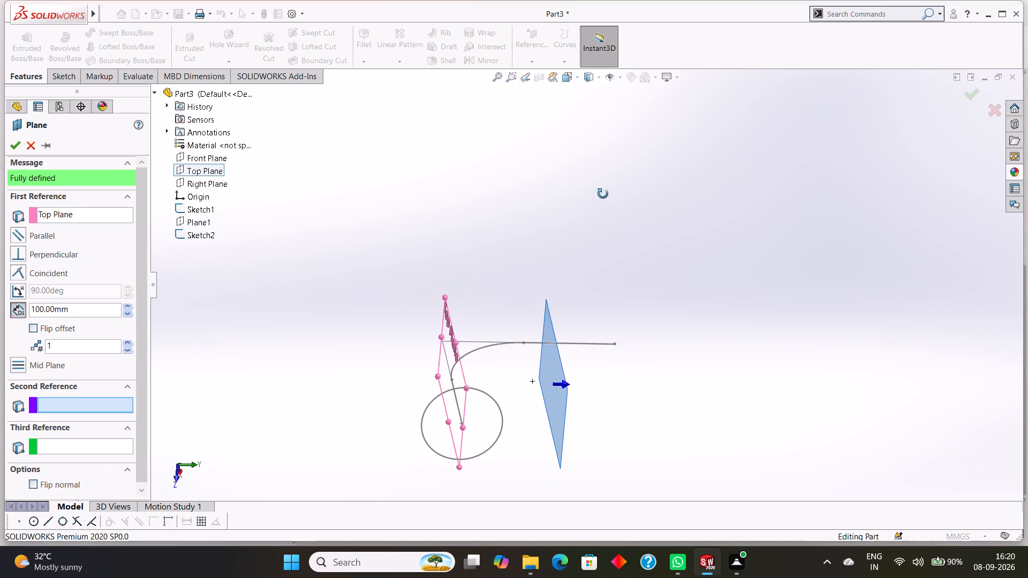
{"action": "middle_click_drag", "start_coordinate": [603, 194], "coordinate": [609, 143]}
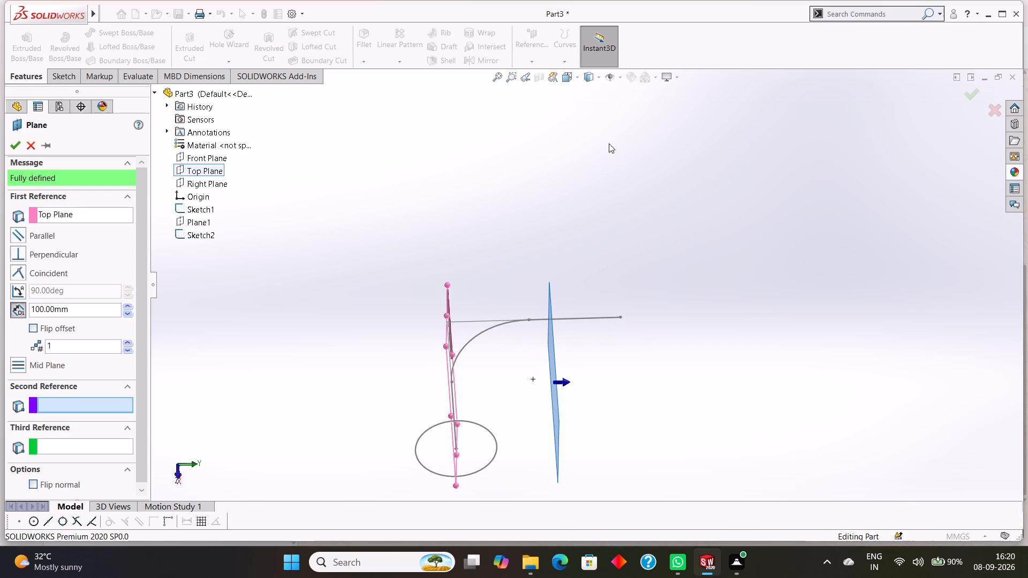
{"action": "left_click", "coordinate": [619, 315]}
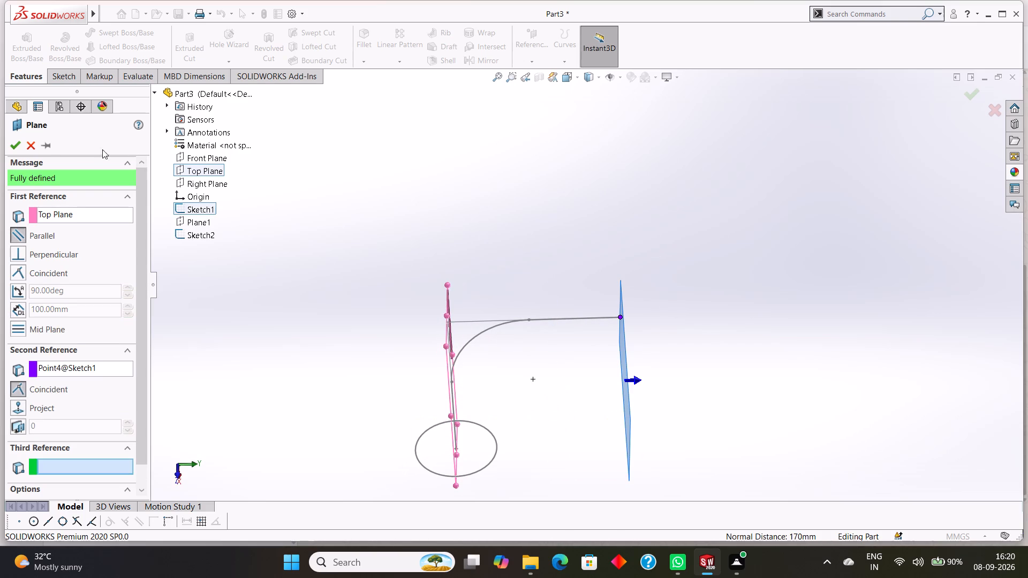
{"action": "left_click", "coordinate": [16, 143]}
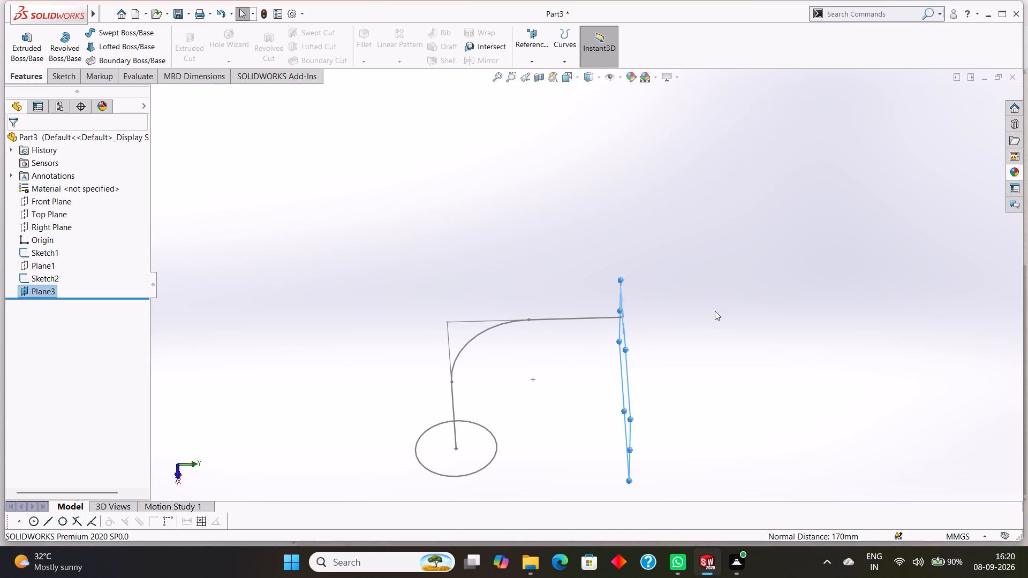
Sketch a circle about 47 mm in diameter on the new plane, centred on the path's vertical endpoint.
{"action": "middle_click_drag", "start_coordinate": [724, 310], "coordinate": [723, 320]}
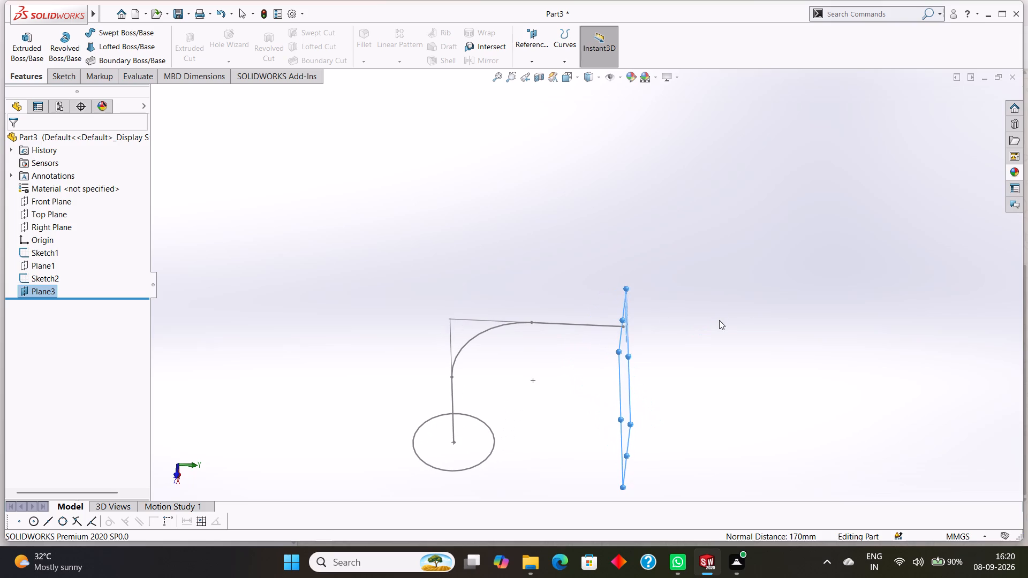
{"action": "left_click", "coordinate": [624, 296]}
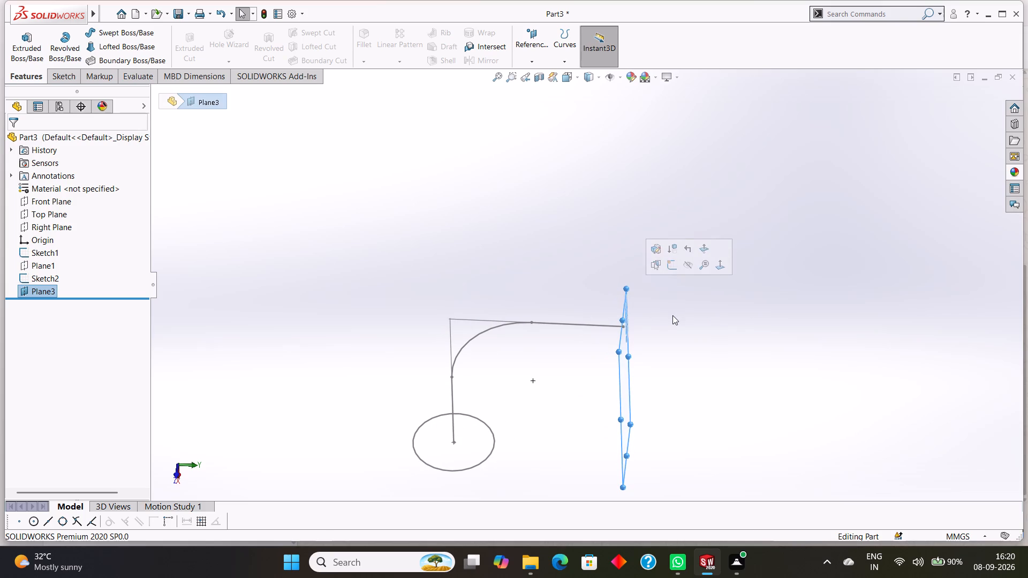
{"action": "key", "text": "ctrl+8"}
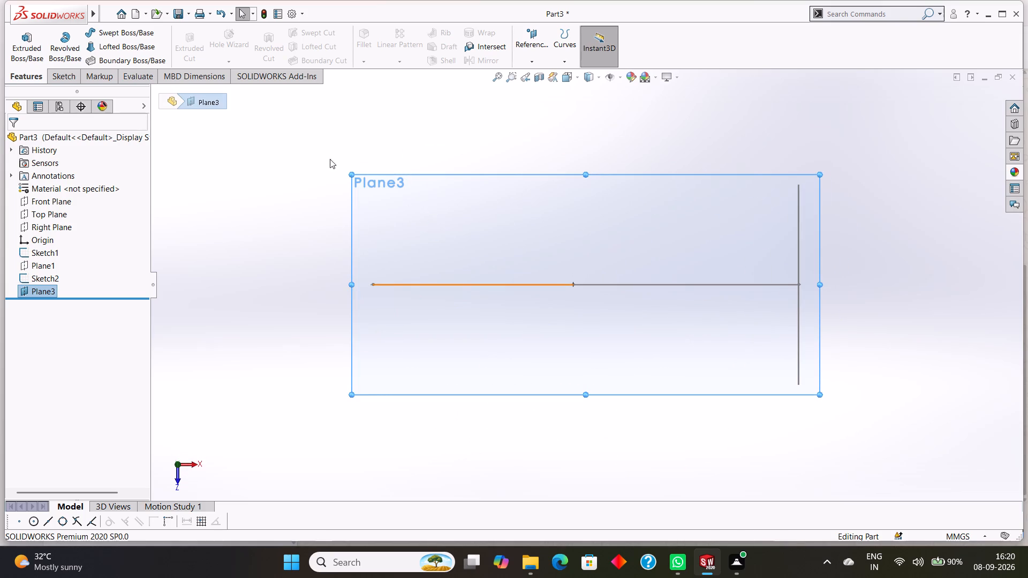
{"action": "left_click", "coordinate": [64, 75]}
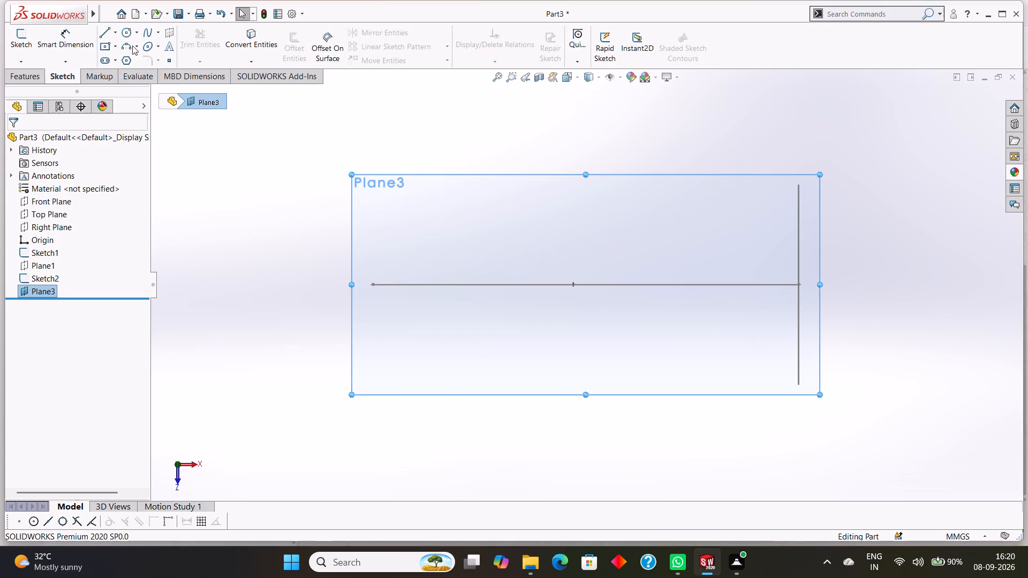
{"action": "left_click", "coordinate": [135, 35]}
{"action": "left_click", "coordinate": [142, 47]}
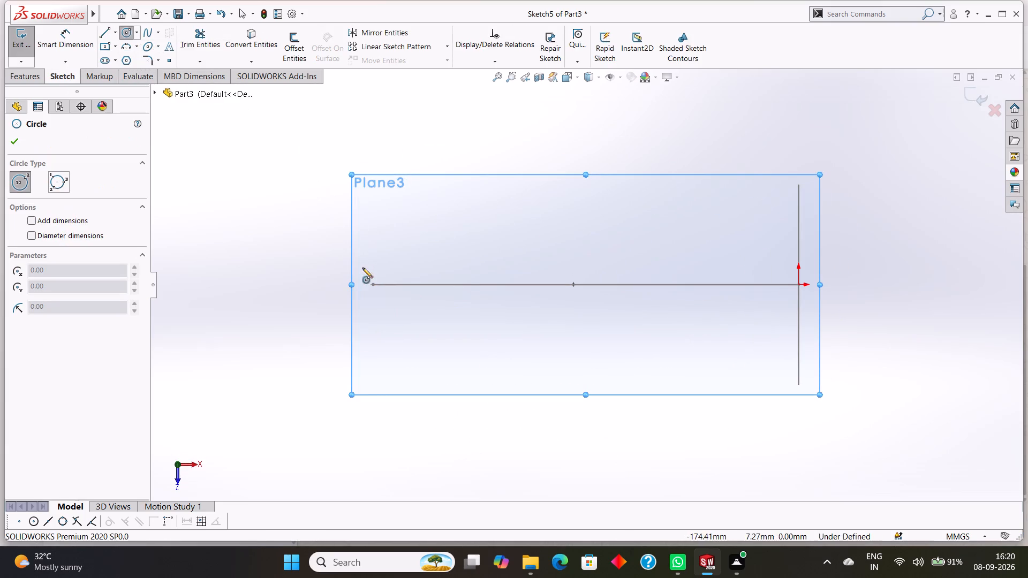
{"action": "left_click", "coordinate": [372, 284]}
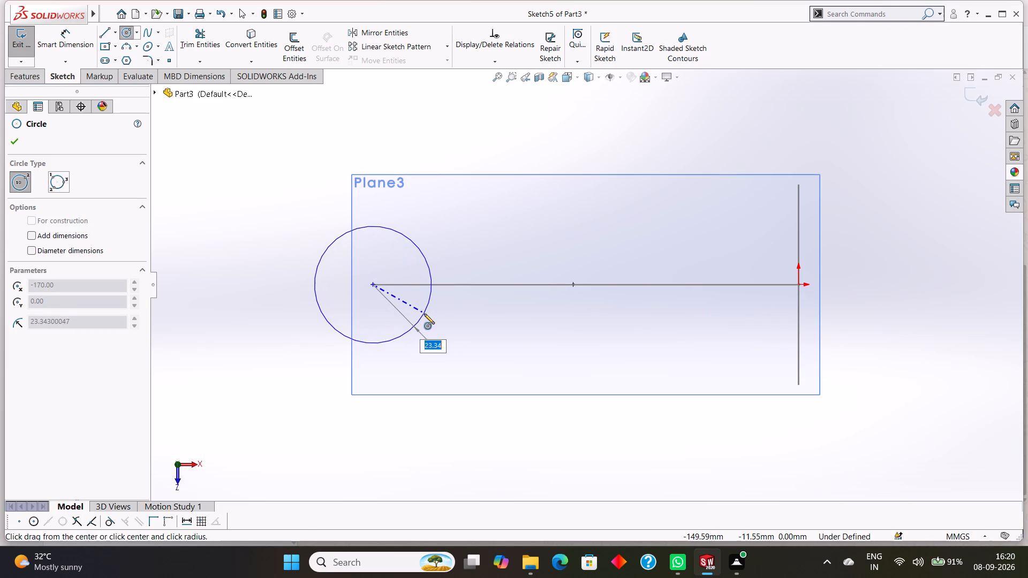
{"action": "left_click", "coordinate": [424, 314]}
{"action": "left_click", "coordinate": [20, 142]}
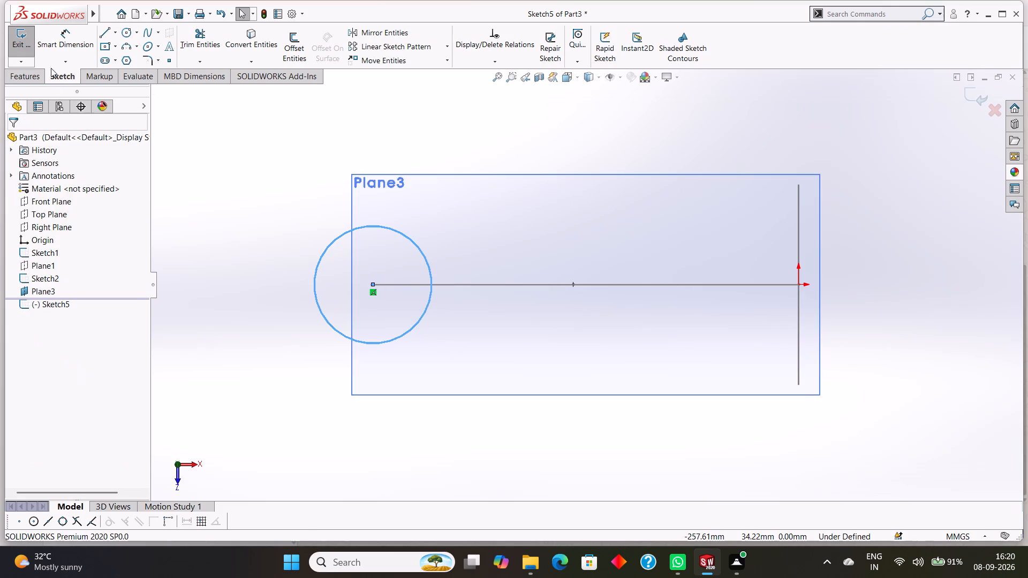
Dimension the diameter of the new circle at the path's vertical end as 80 mm.
{"action": "left_click", "coordinate": [77, 32]}
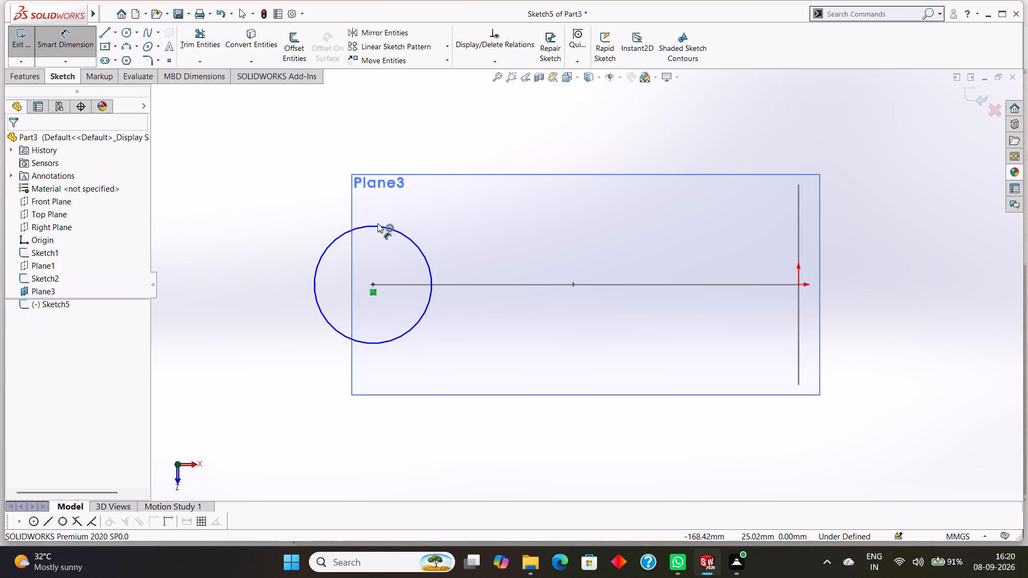
{"action": "left_click", "coordinate": [380, 225]}
{"action": "left_click", "coordinate": [363, 146]}
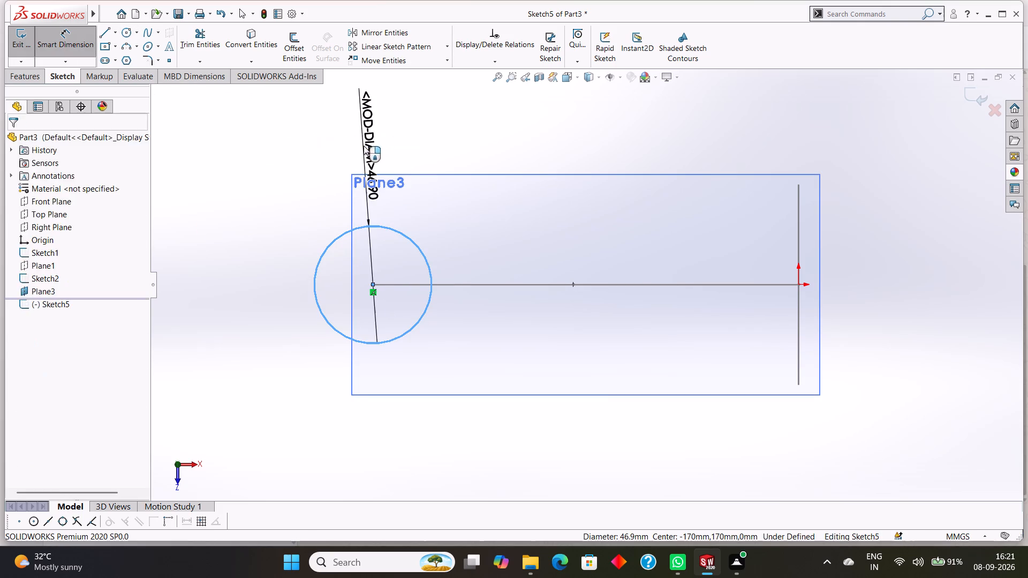
{"action": "type", "text": "80"}
{"action": "key", "text": "Return"}
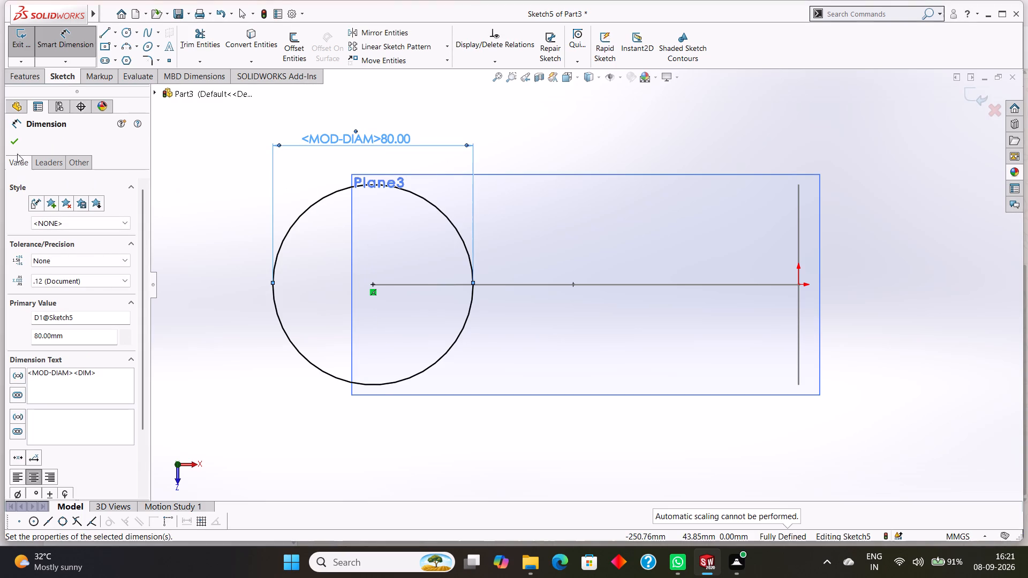
{"action": "left_click", "coordinate": [17, 142]}
Hide the reference plane at the path's vertical end.
{"action": "middle_click_drag", "start_coordinate": [471, 431], "coordinate": [562, 361]}
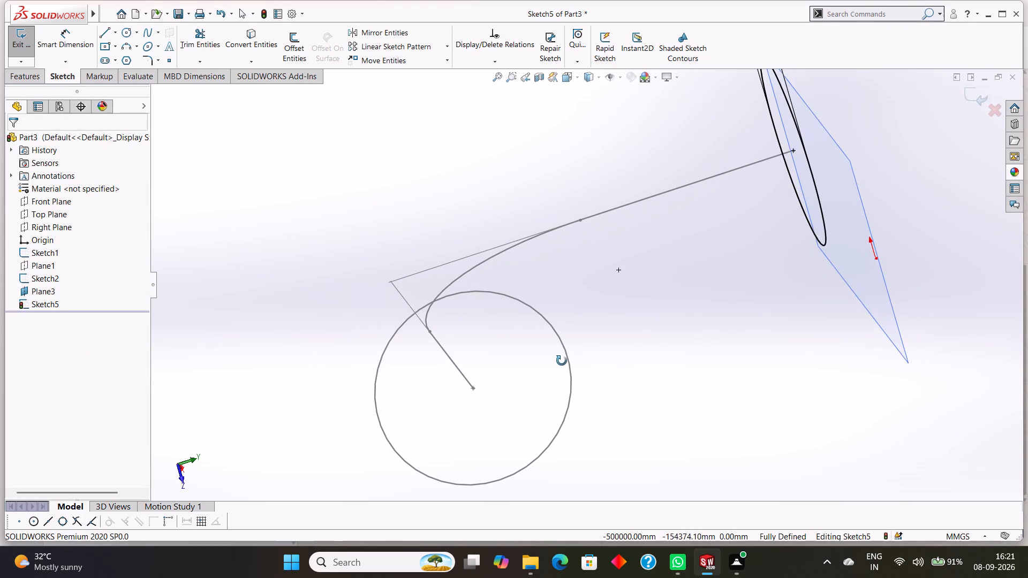
{"action": "middle_click_drag", "start_coordinate": [562, 361], "coordinate": [561, 360]}
{"action": "right_click", "coordinate": [889, 333]}
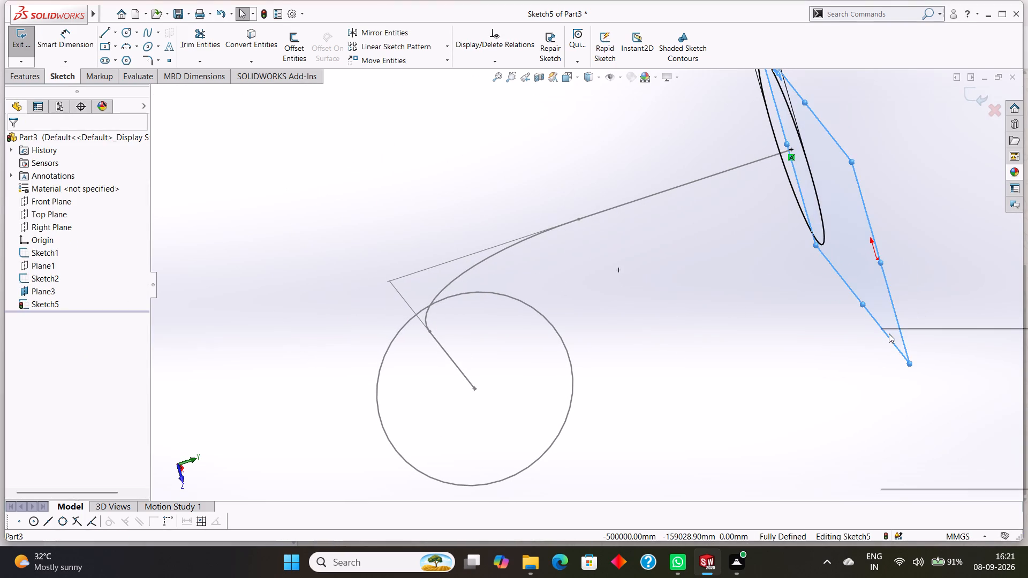
{"action": "left_click", "coordinate": [804, 389]}
{"action": "middle_click_drag", "start_coordinate": [821, 374], "coordinate": [837, 366]}
{"action": "scroll", "coordinate": [881, 354], "scroll_direction": "up", "scroll_amount": 4}
{"action": "scroll", "coordinate": [768, 314], "scroll_direction": "down", "scroll_amount": 3}
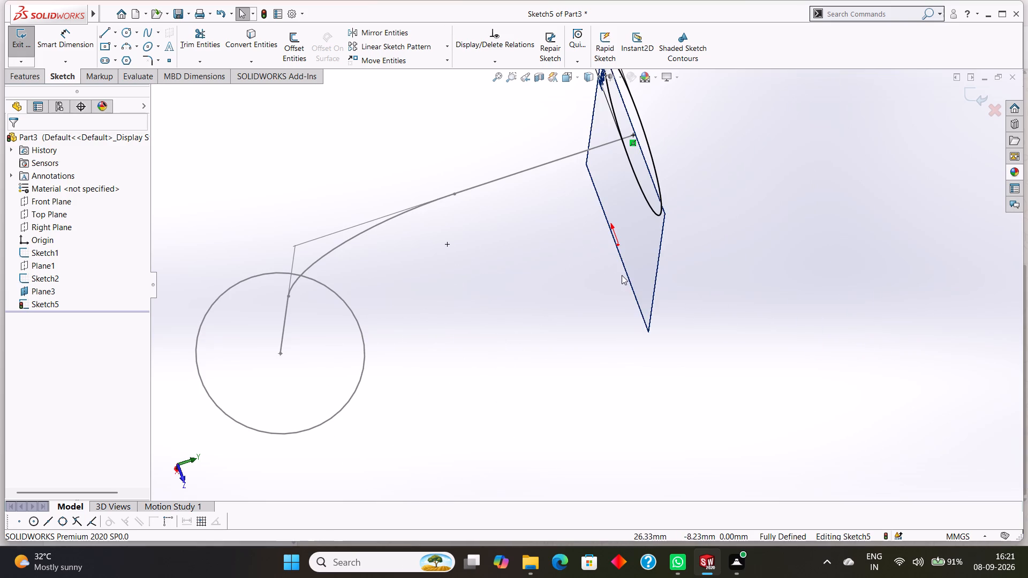
{"action": "right_click", "coordinate": [656, 278]}
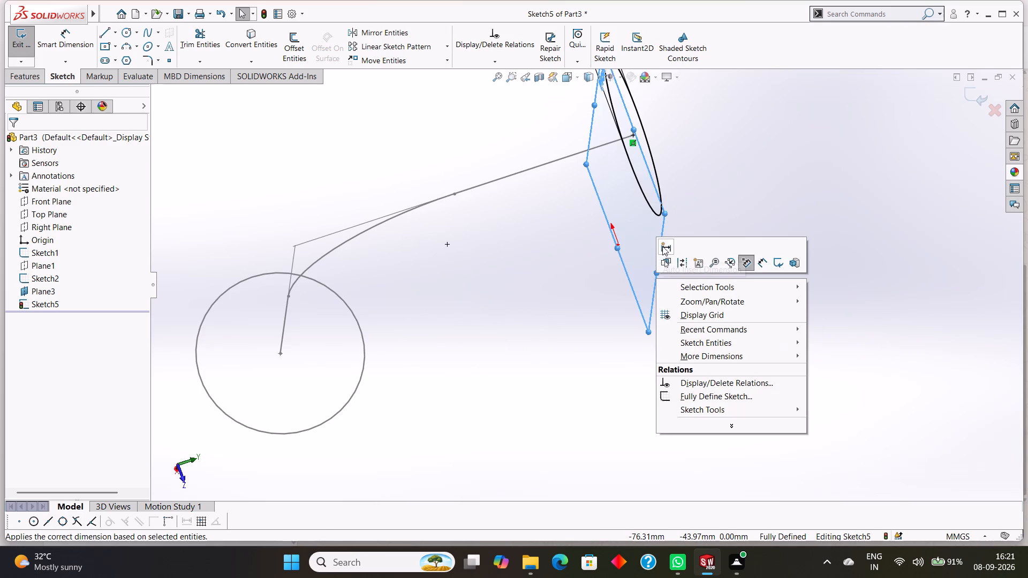
{"action": "left_click", "coordinate": [524, 283]}
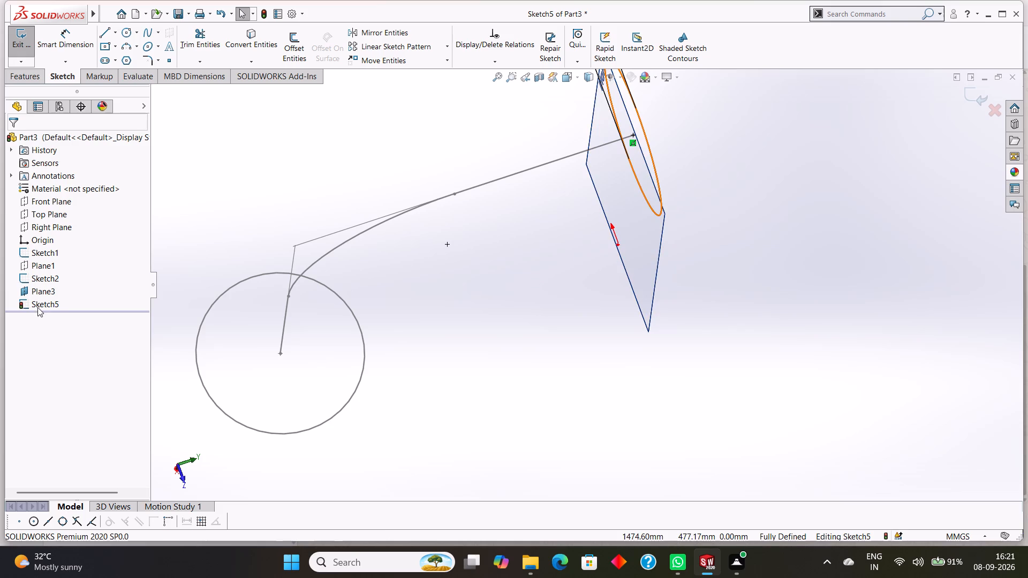
{"action": "left_click", "coordinate": [41, 292]}
{"action": "right_click", "coordinate": [41, 292]}
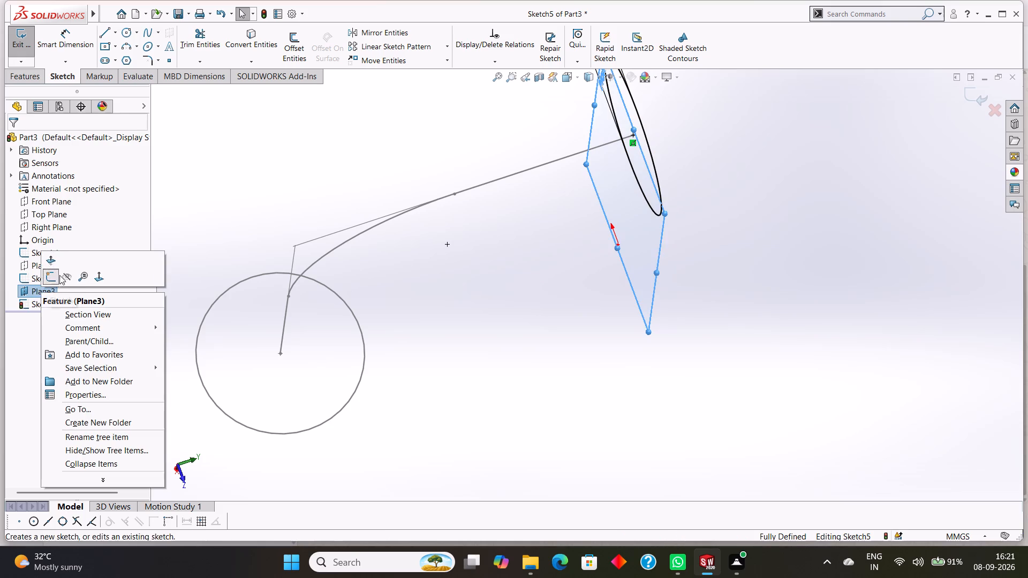
{"action": "left_click", "coordinate": [68, 274]}
Exit the sketch of the 80 mm circle at the path's vertical end.
{"action": "middle_click_drag", "start_coordinate": [548, 364], "coordinate": [535, 291]}
{"action": "scroll", "coordinate": [535, 289], "scroll_direction": "up", "scroll_amount": 5}
{"action": "middle_click_drag", "start_coordinate": [535, 288], "coordinate": [553, 262]}
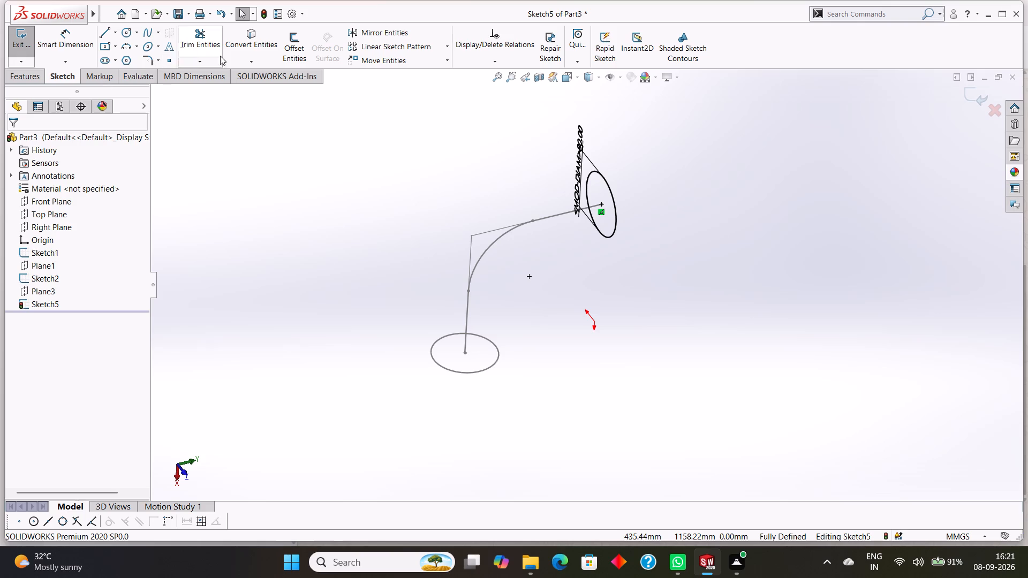
{"action": "left_click", "coordinate": [33, 73]}
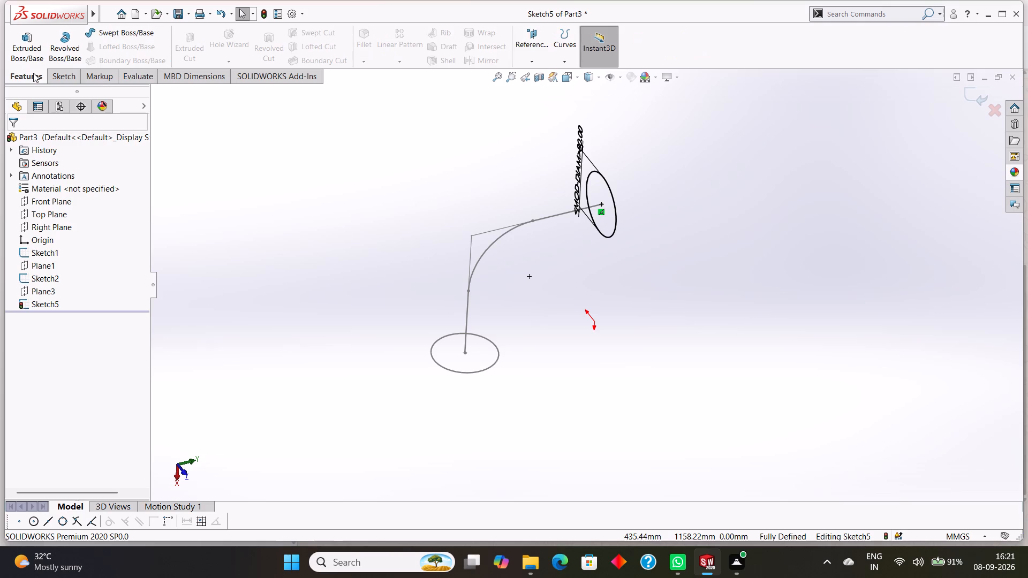
{"action": "left_click", "coordinate": [57, 74]}
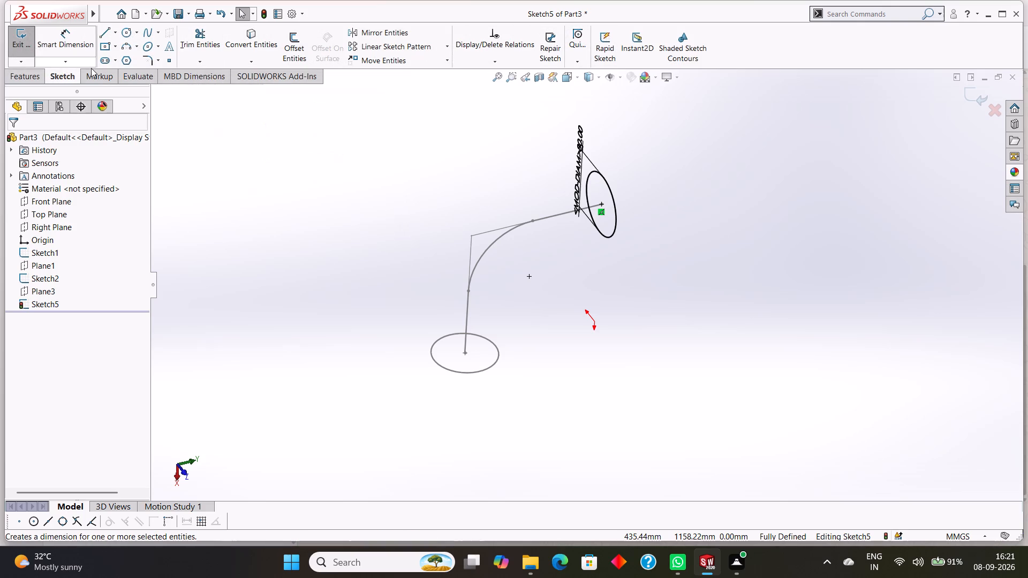
{"action": "left_click", "coordinate": [34, 72]}
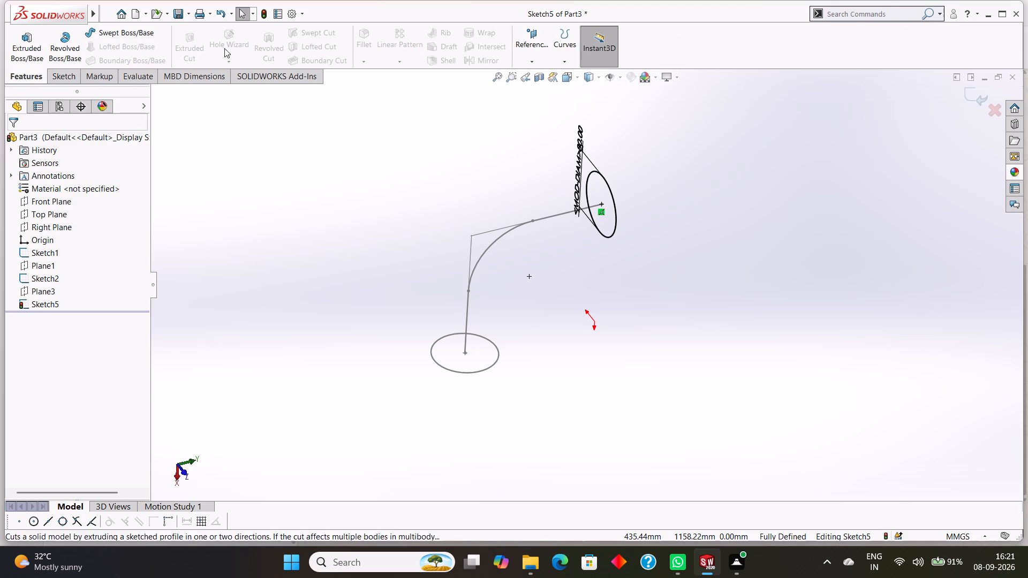
{"action": "left_click", "coordinate": [56, 71]}
{"action": "left_click", "coordinate": [21, 54]}
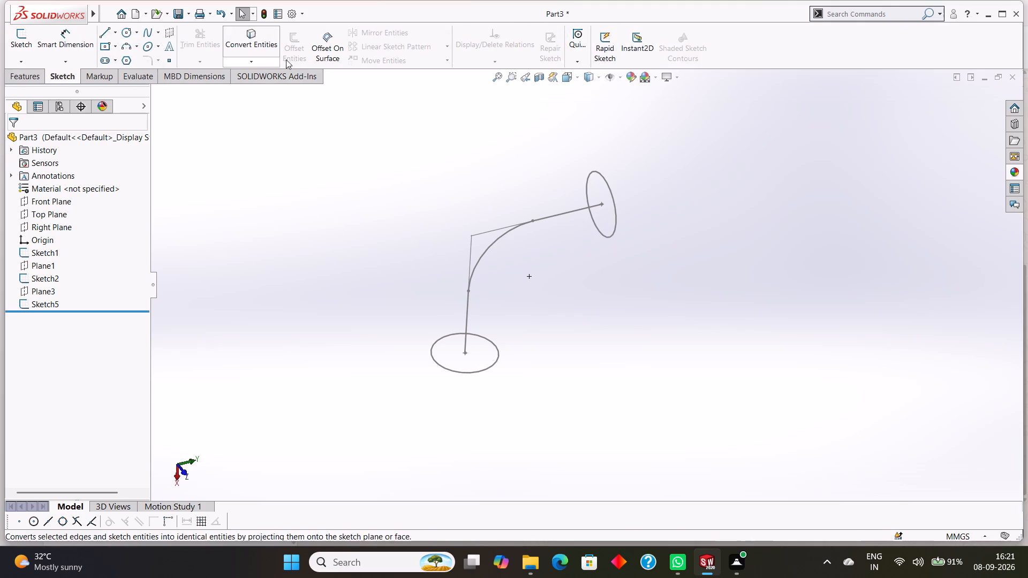
Create a solid swept boss using the 80 mm circle at the path's horizontal end as profile and the filleted L-shaped sketch as path.
{"action": "left_click", "coordinate": [32, 80]}
{"action": "left_click", "coordinate": [118, 34]}
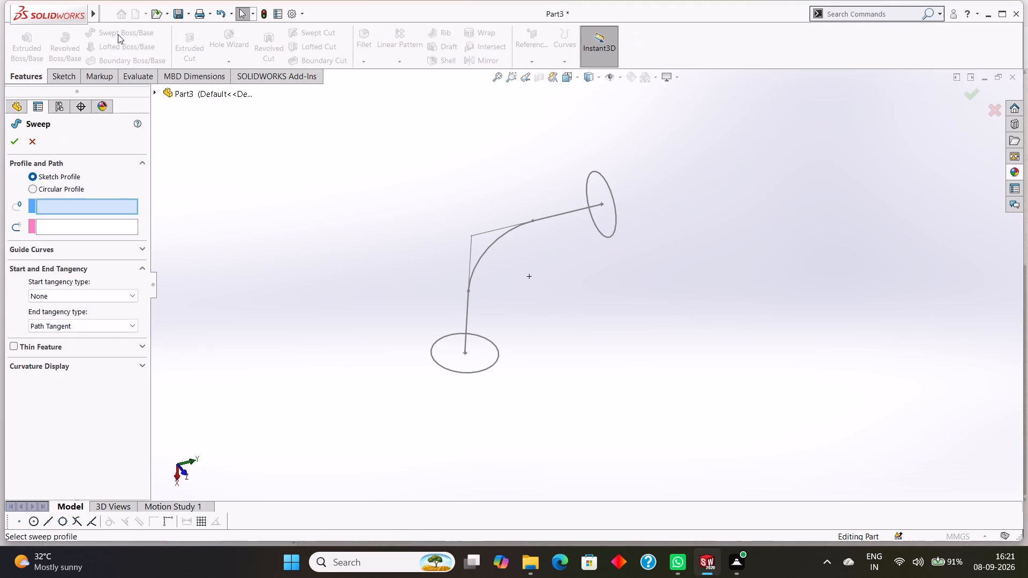
{"action": "left_click", "coordinate": [448, 334]}
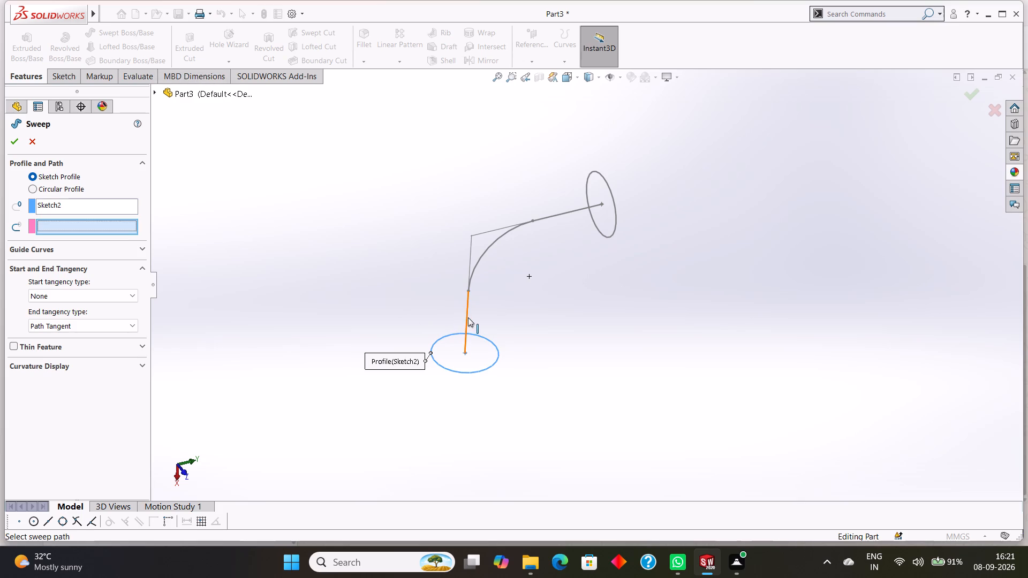
{"action": "left_click", "coordinate": [468, 317]}
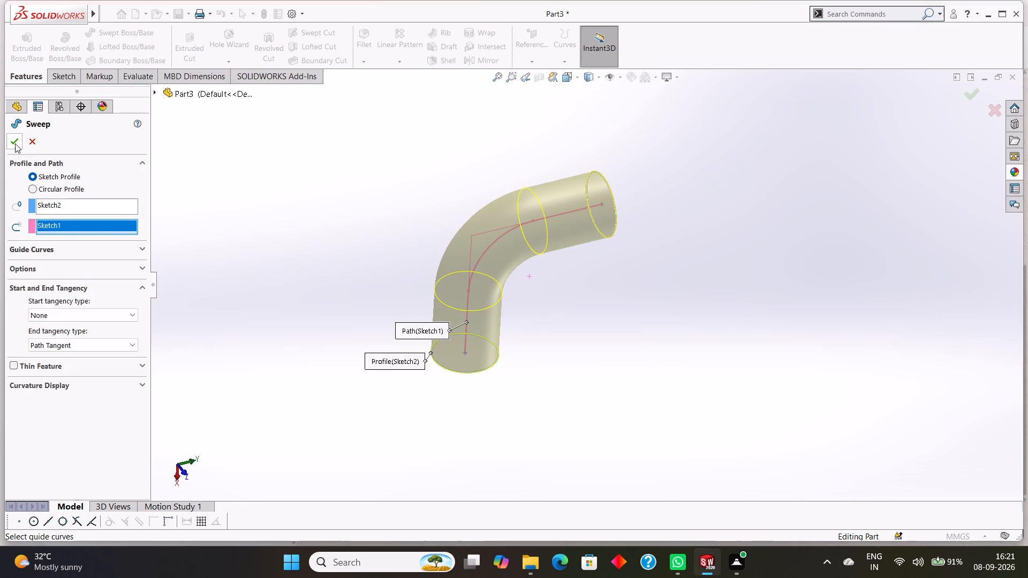
{"action": "left_click", "coordinate": [15, 143]}
{"action": "left_click", "coordinate": [658, 249]}
{"action": "scroll", "coordinate": [720, 286], "scroll_direction": "up", "scroll_amount": 1}
{"action": "middle_click_drag", "start_coordinate": [720, 286], "coordinate": [694, 304]}
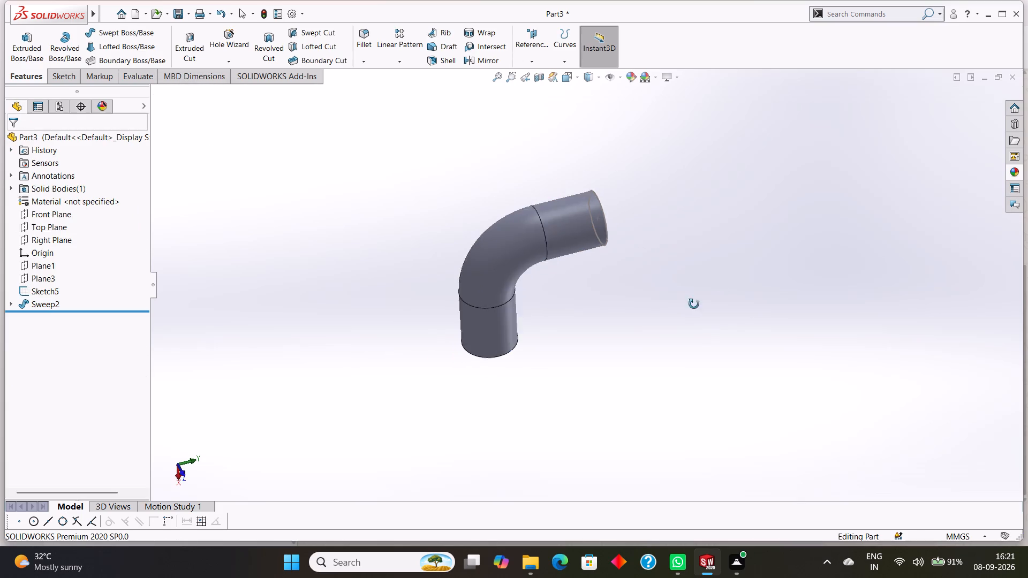
Examine the swept elbow and both of its flat end faces from several orientations.
{"action": "middle_click_drag", "start_coordinate": [694, 304], "coordinate": [683, 294]}
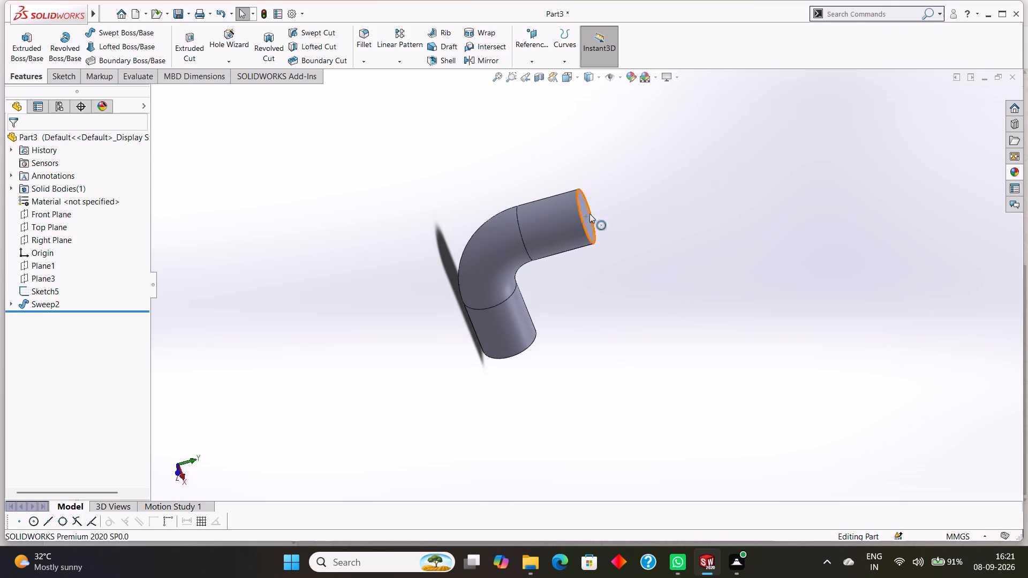
{"action": "left_click", "coordinate": [589, 214]}
{"action": "middle_click_drag", "start_coordinate": [653, 236], "coordinate": [677, 178]}
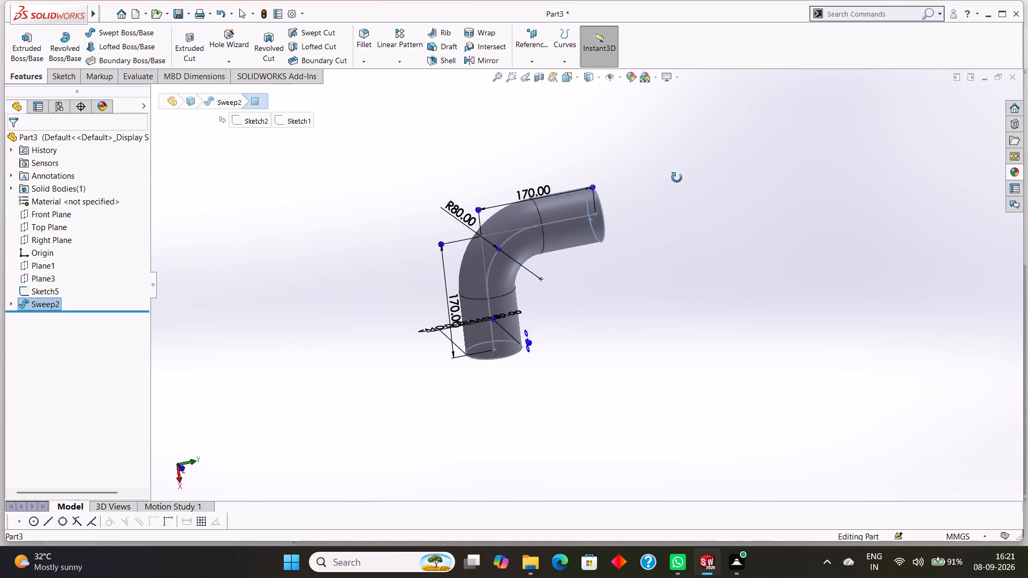
{"action": "middle_click_drag", "start_coordinate": [677, 178], "coordinate": [677, 170]}
{"action": "middle_click", "coordinate": [660, 327]}
{"action": "left_click", "coordinate": [657, 327]}
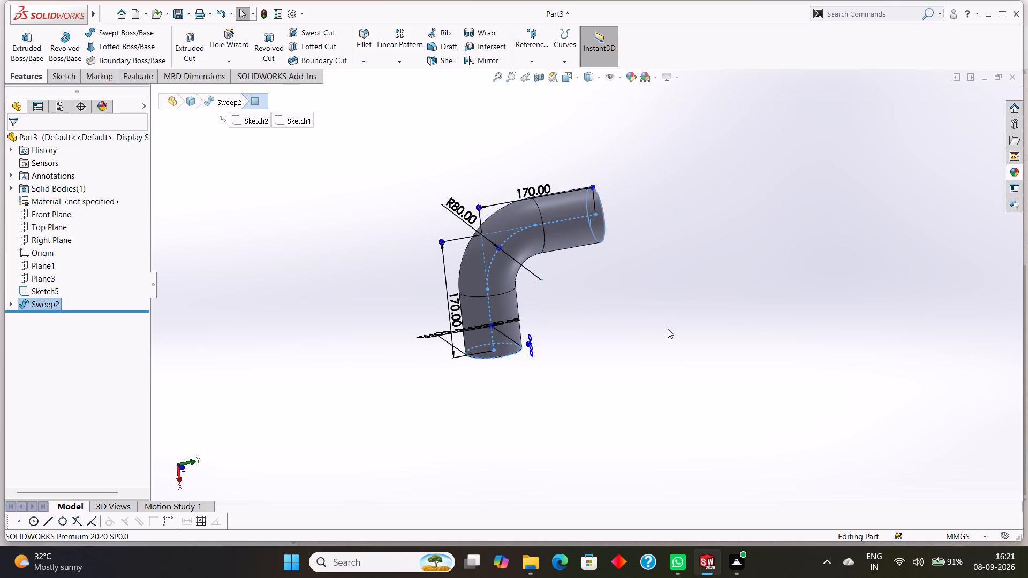
{"action": "middle_click_drag", "start_coordinate": [668, 329], "coordinate": [624, 362]}
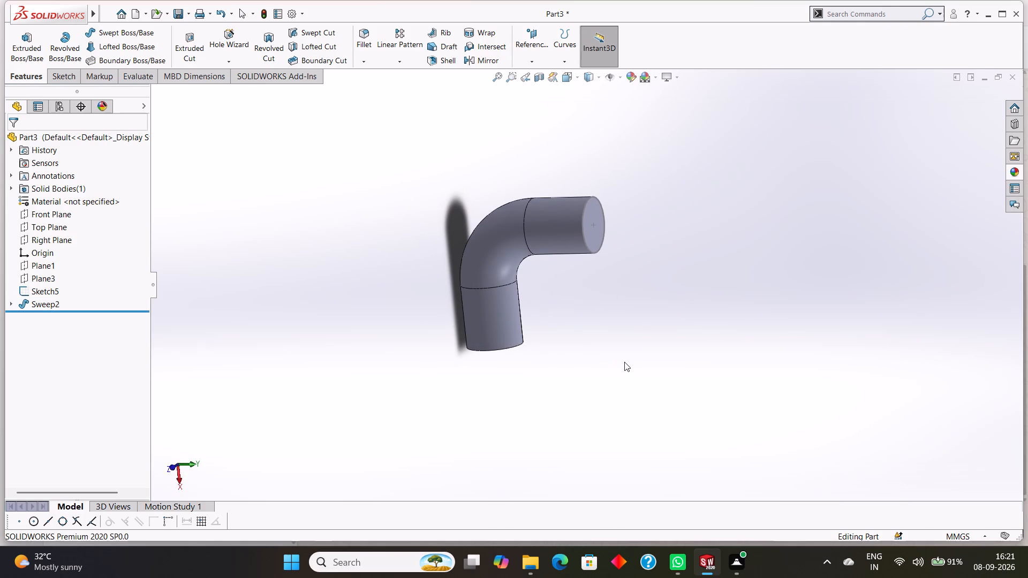
{"action": "left_click", "coordinate": [595, 230]}
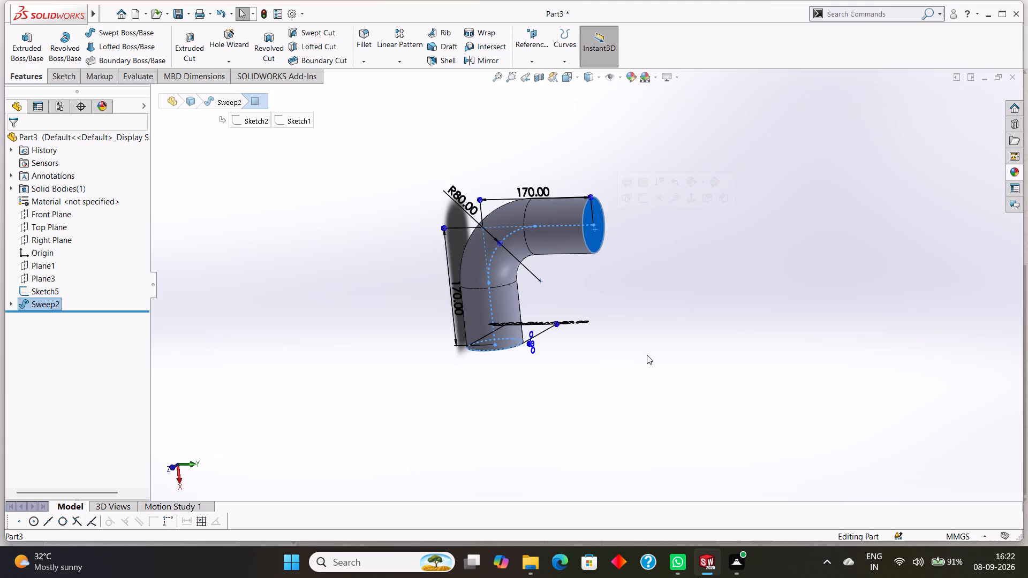
{"action": "key", "text": "ctrl+8"}
{"action": "left_click", "coordinate": [708, 382]}
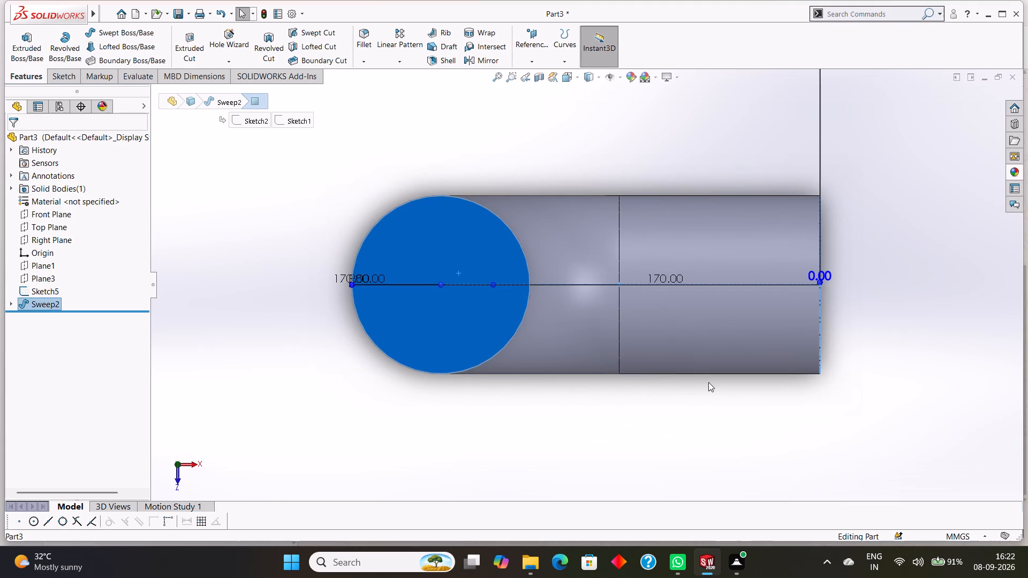
{"action": "left_click", "coordinate": [828, 280]}
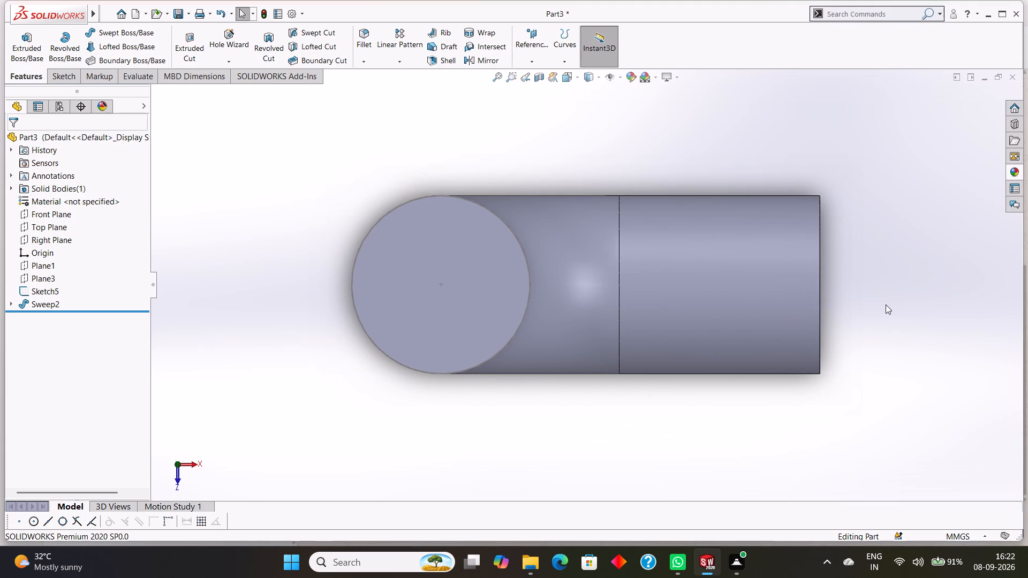
{"action": "middle_click_drag", "start_coordinate": [886, 305], "coordinate": [866, 317]}
{"action": "left_click", "coordinate": [848, 284]}
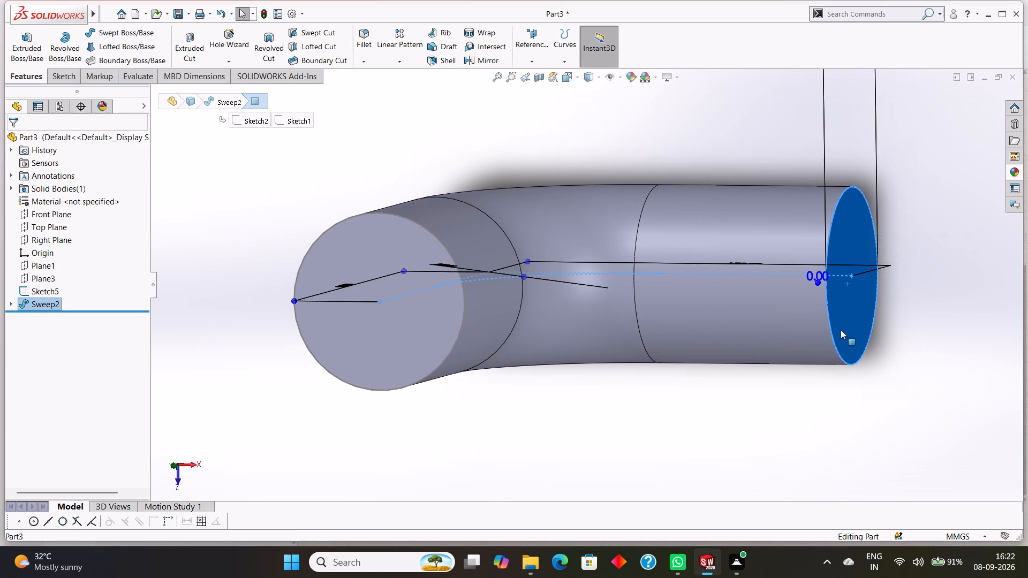
{"action": "left_click", "coordinate": [804, 386]}
{"action": "middle_click_drag", "start_coordinate": [804, 387], "coordinate": [904, 0]}
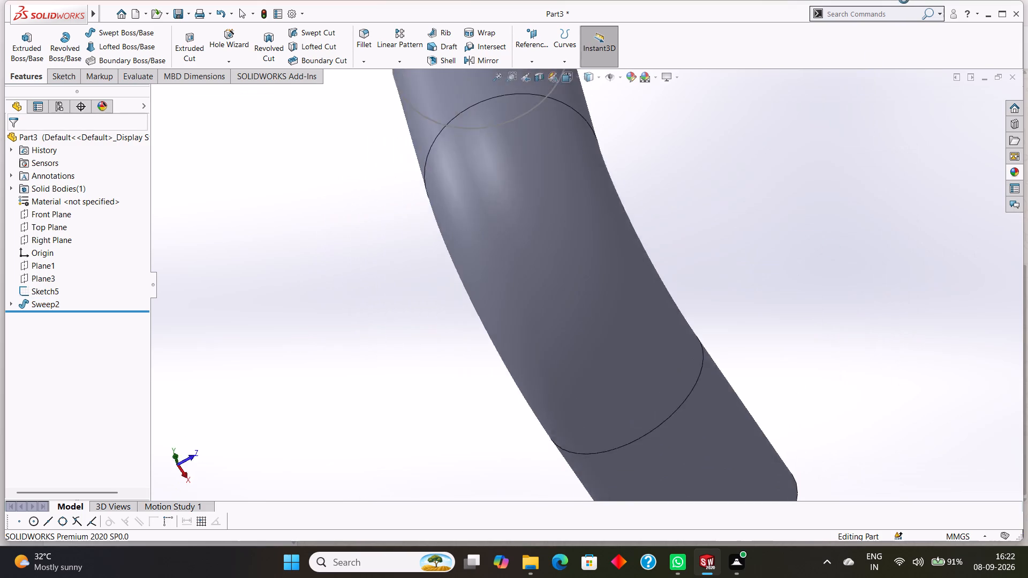
{"action": "middle_click_drag", "start_coordinate": [904, 0], "coordinate": [800, 191]}
{"action": "scroll", "coordinate": [800, 191], "scroll_direction": "up", "scroll_amount": 1}
{"action": "scroll", "coordinate": [723, 202], "scroll_direction": "up", "scroll_amount": 3}
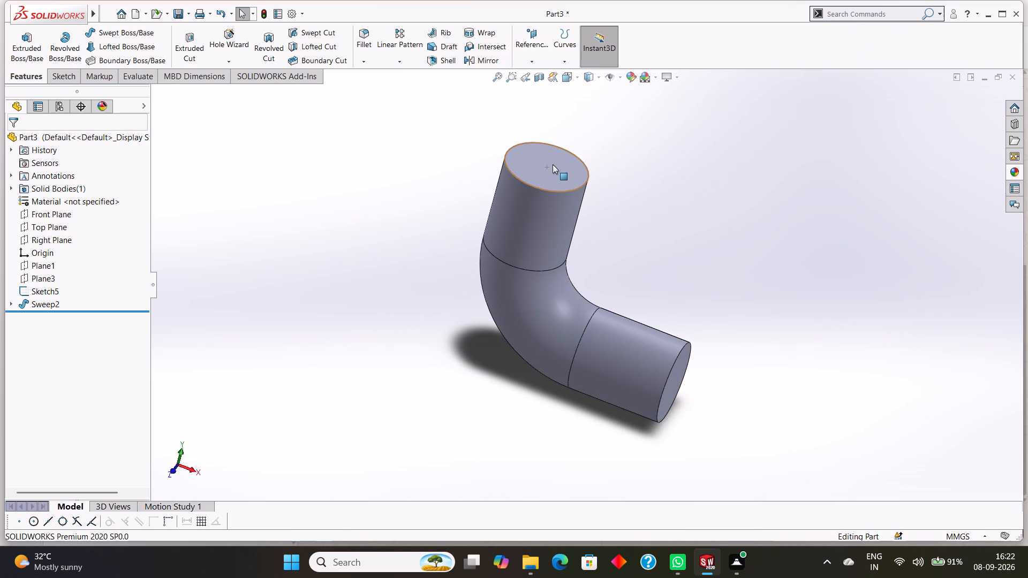
Start a sketch on the flat end face of the elbow's vertical leg, viewed face-on.
{"action": "left_click", "coordinate": [547, 165]}
{"action": "key", "text": "Escape"}
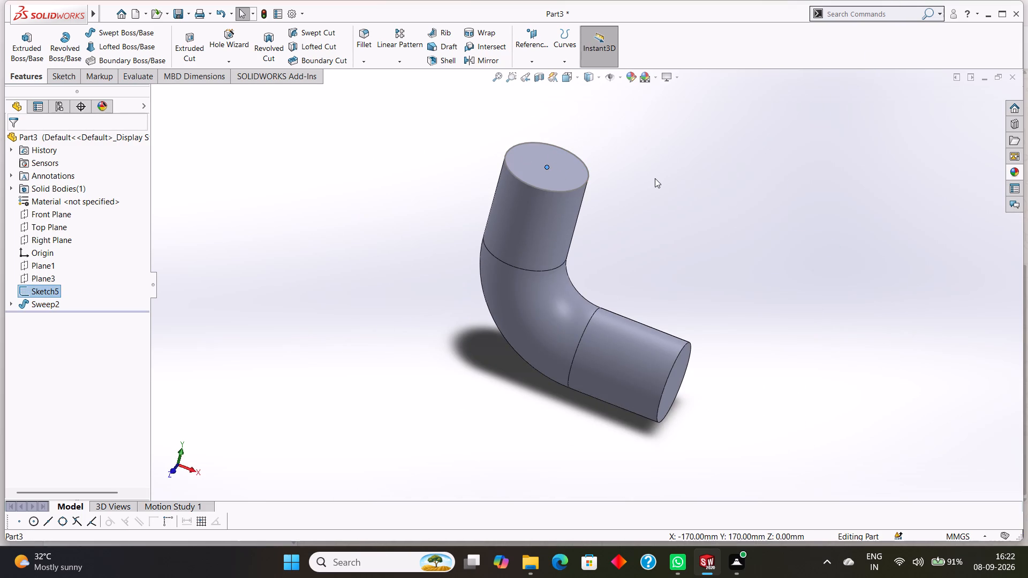
{"action": "key", "text": "Escape"}
{"action": "left_click", "coordinate": [562, 168]}
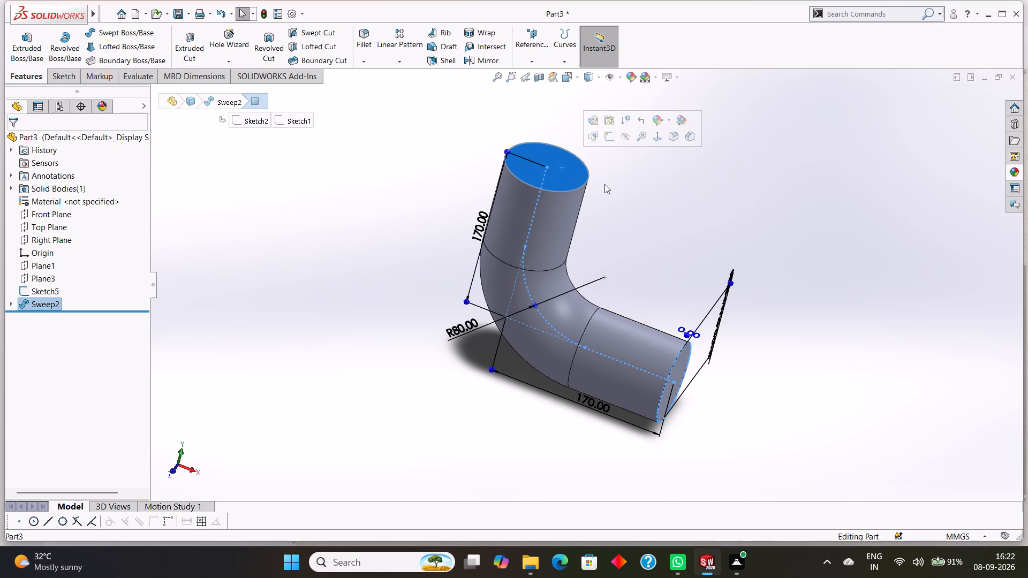
{"action": "key", "text": "ctrl+8"}
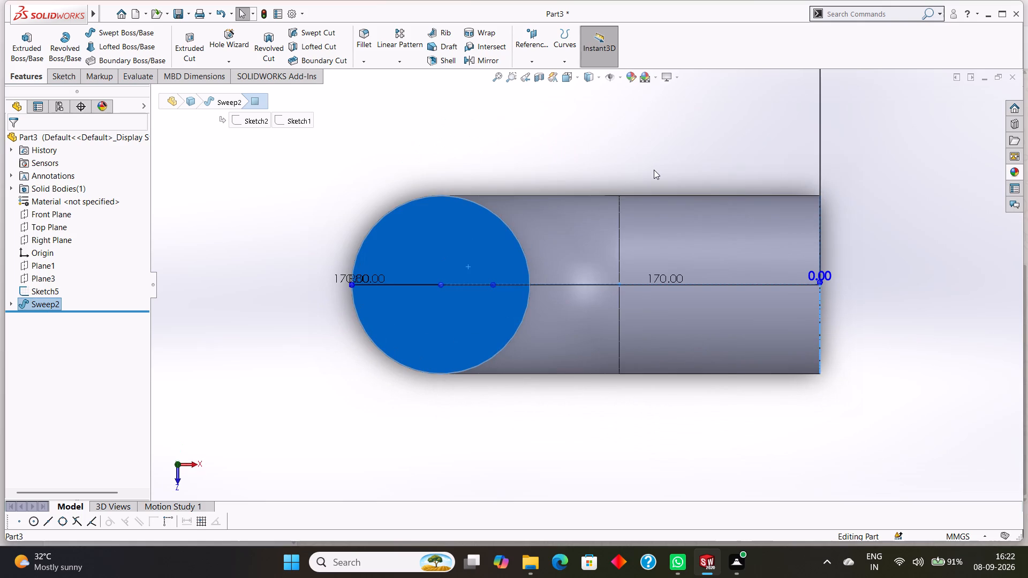
{"action": "left_click", "coordinate": [612, 150]}
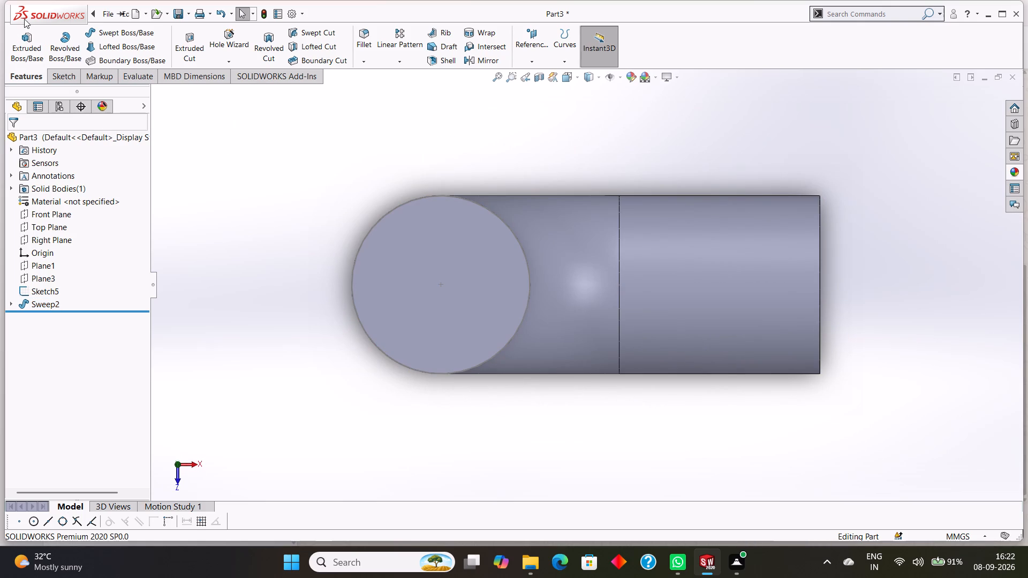
{"action": "left_click", "coordinate": [63, 81]}
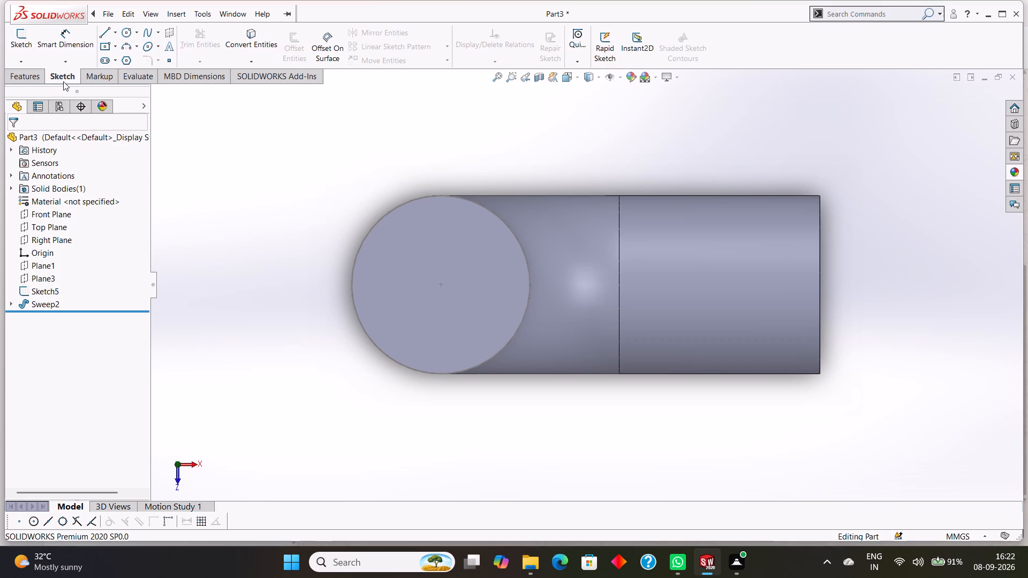
{"action": "right_click", "coordinate": [423, 270]}
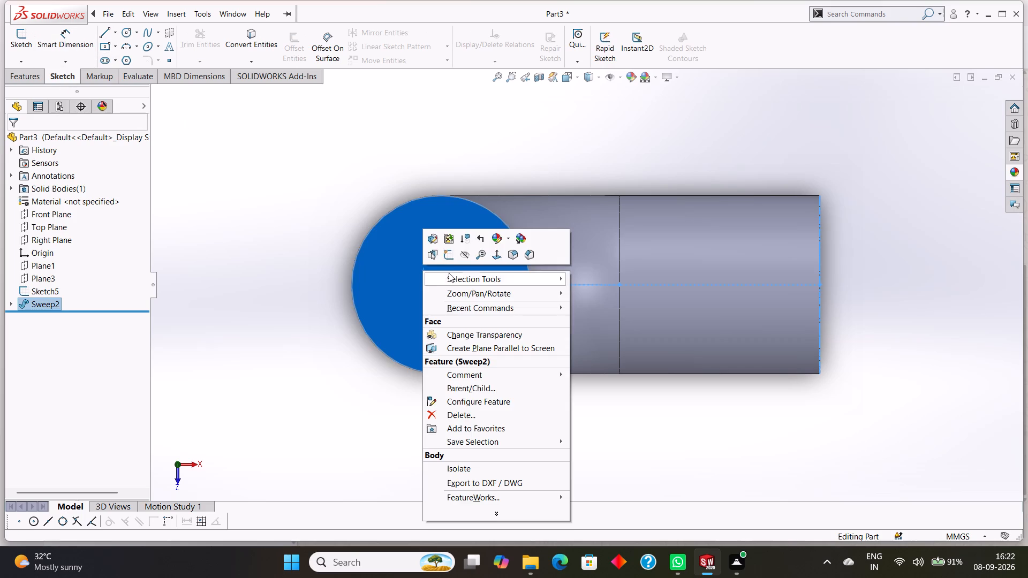
{"action": "left_click", "coordinate": [448, 256]}
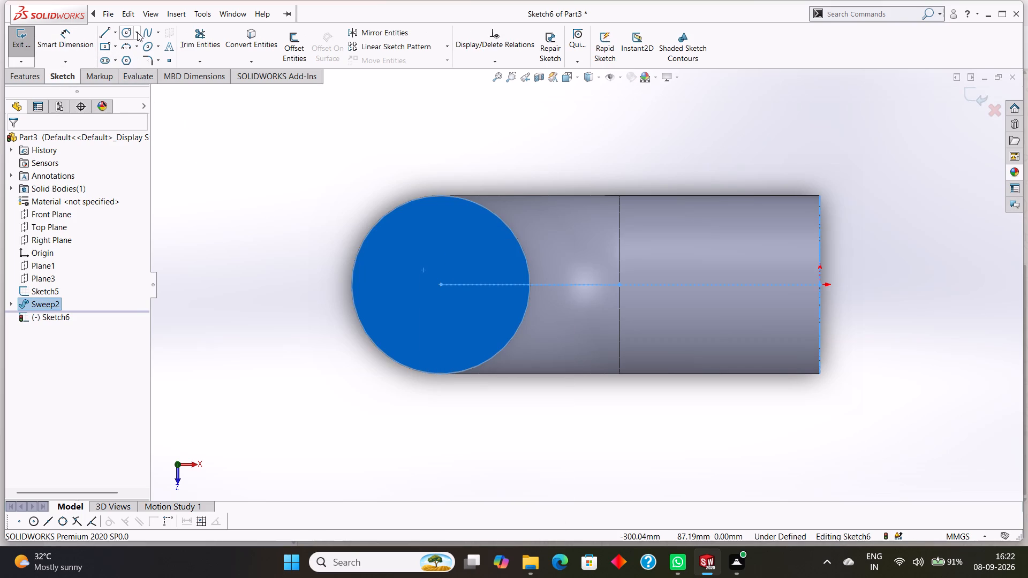
Sketch a circle about 94 mm in diameter centred on the vertical leg's end face.
{"action": "left_click", "coordinate": [137, 33]}
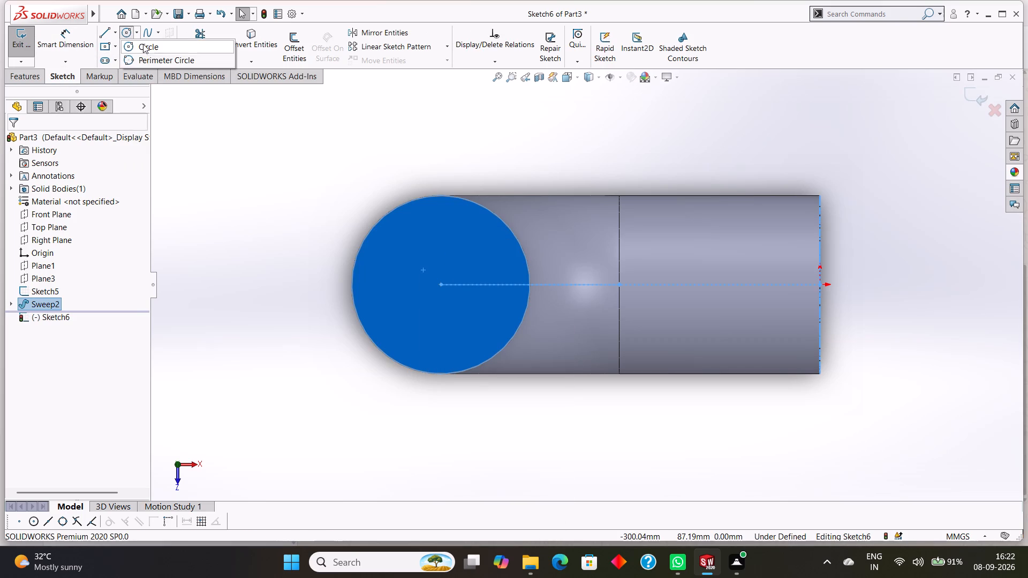
{"action": "left_click", "coordinate": [154, 45]}
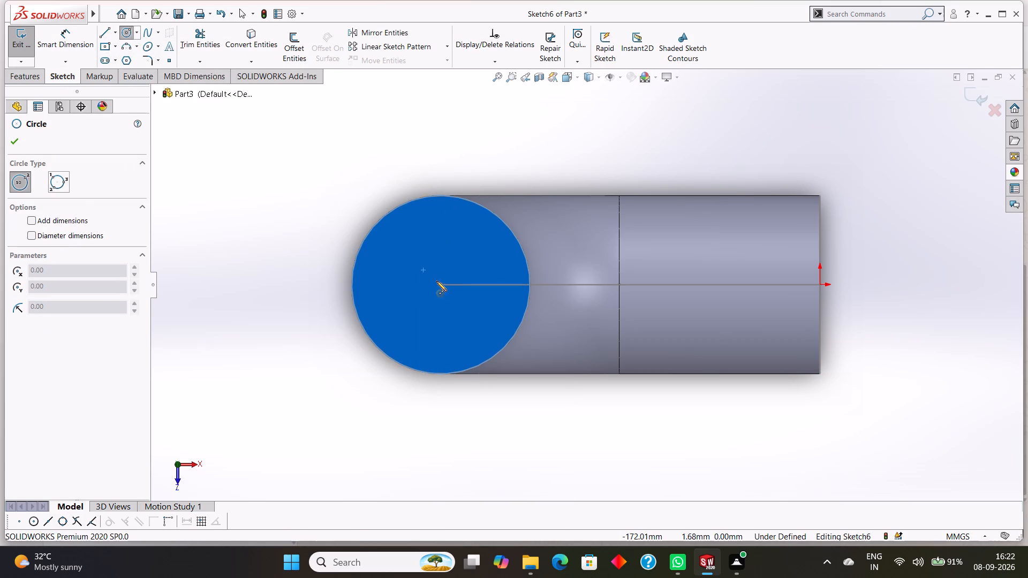
{"action": "left_click", "coordinate": [442, 283]}
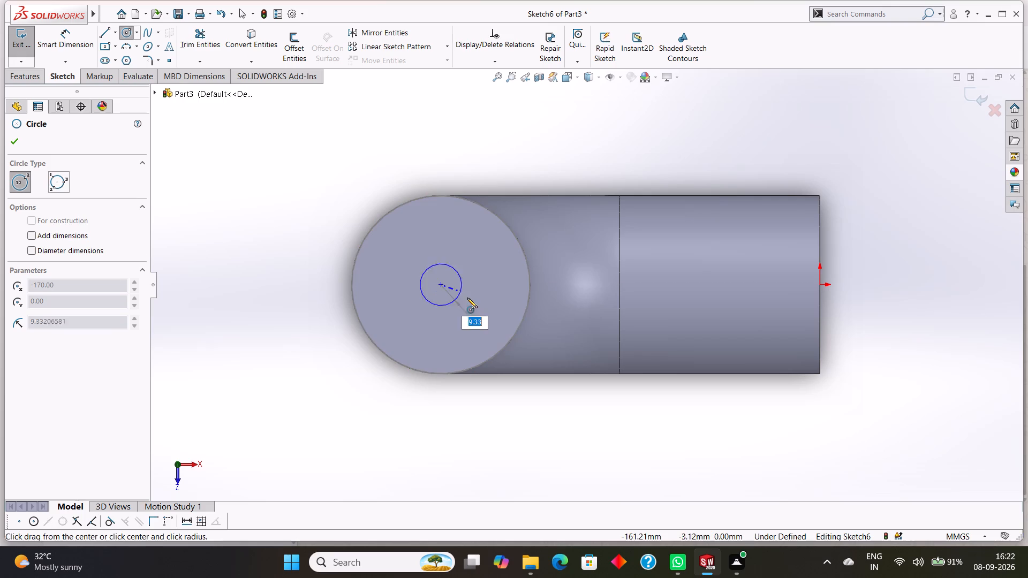
{"action": "left_click", "coordinate": [533, 336]}
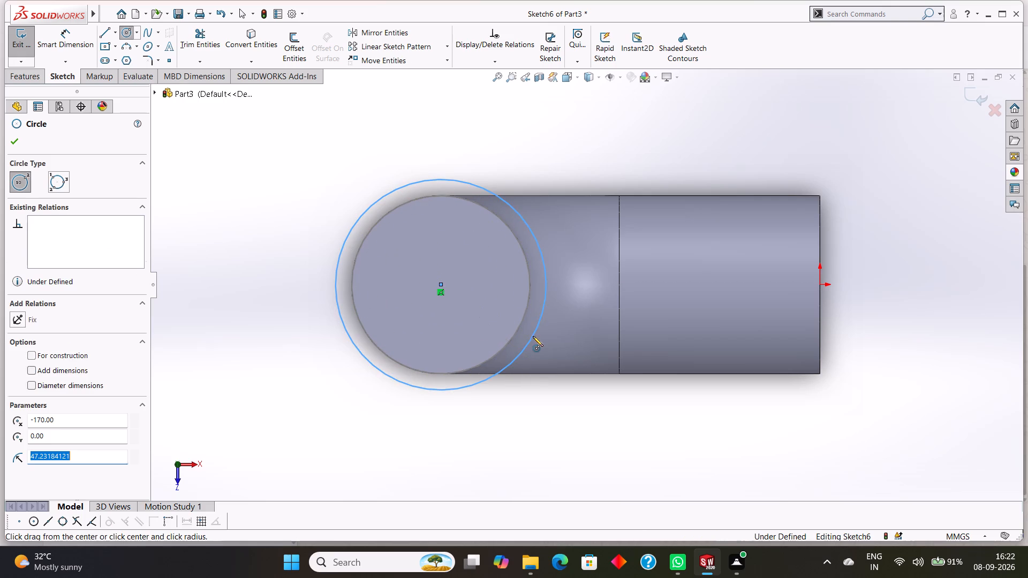
{"action": "left_click", "coordinate": [19, 143]}
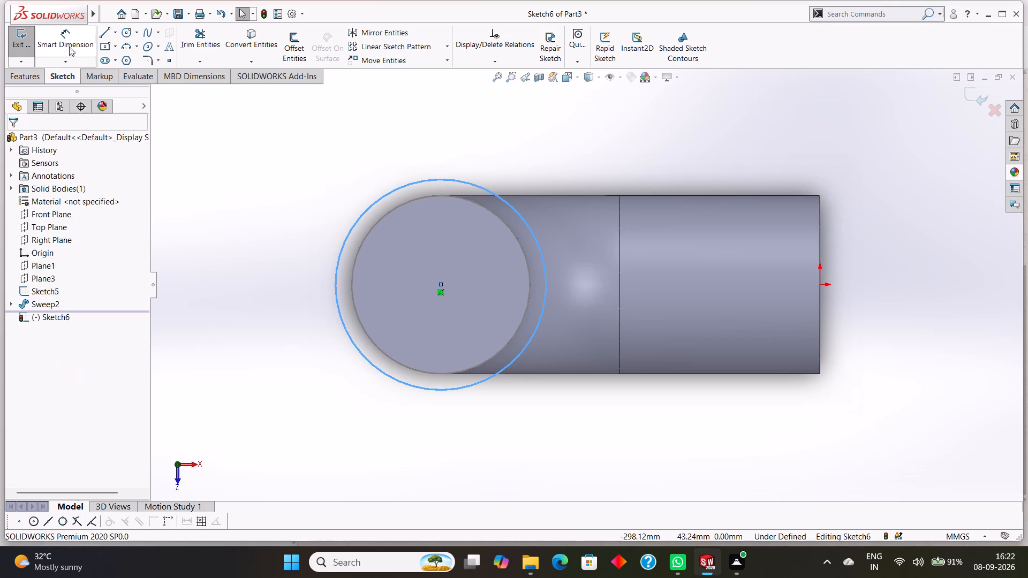
Dimension the diameter of the circle on the vertical leg's end face as 130 mm.
{"action": "left_click", "coordinate": [70, 32]}
{"action": "left_click", "coordinate": [442, 180]}
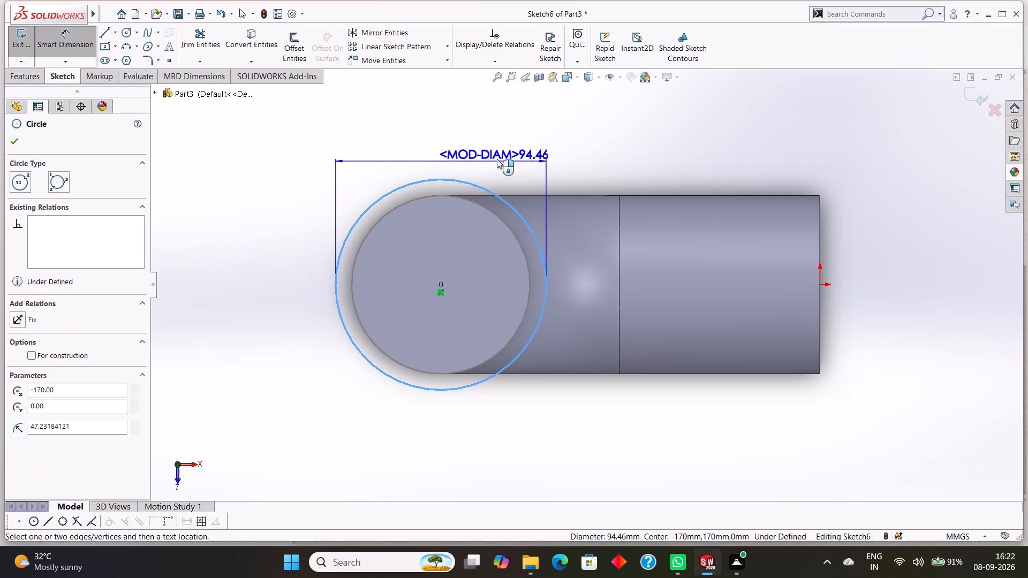
{"action": "left_click", "coordinate": [496, 135]}
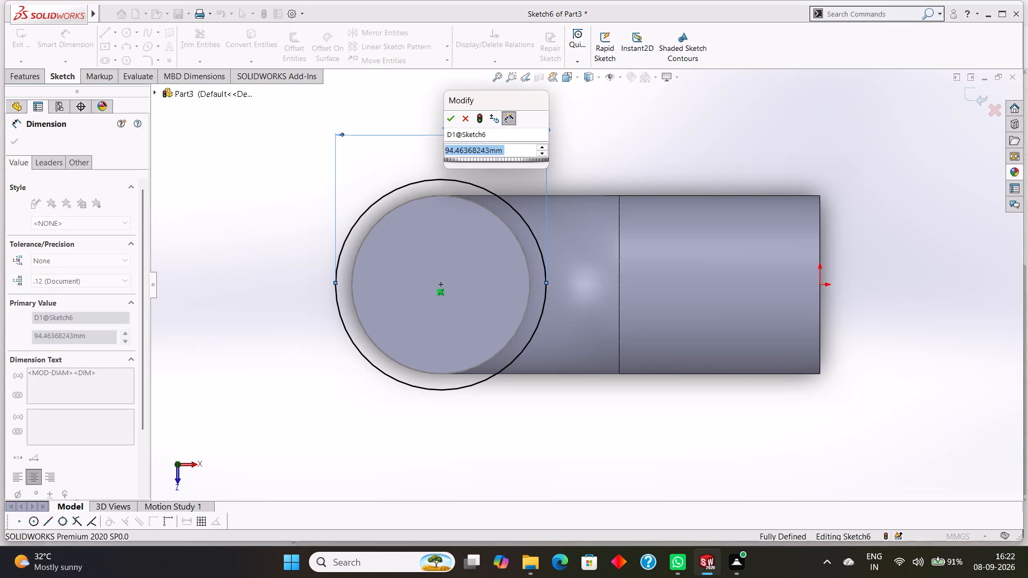
{"action": "type", "text": "130"}
{"action": "key", "text": "Return"}
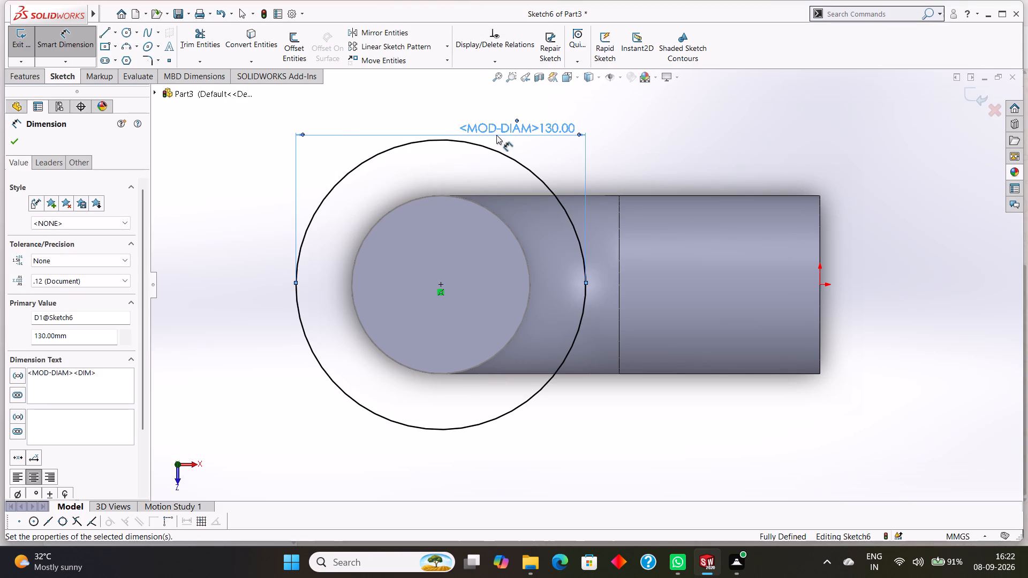
{"action": "left_click", "coordinate": [13, 138]}
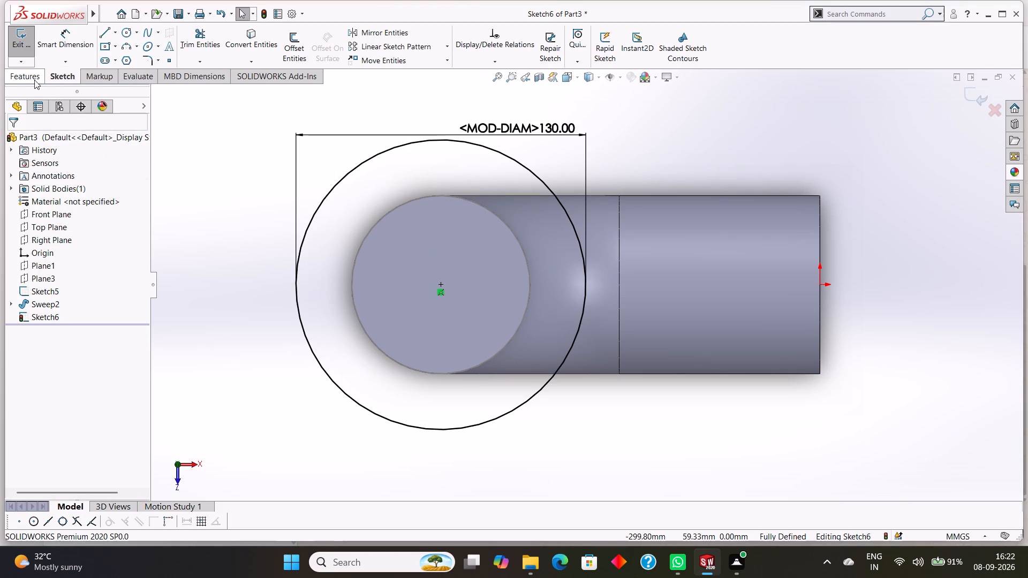
Extrude the 130 mm circle 10 mm blind outward from the vertical leg's end as a flange, merged with the elbow.
{"action": "left_click", "coordinate": [26, 76]}
{"action": "left_click", "coordinate": [27, 46]}
{"action": "middle_click_drag", "start_coordinate": [254, 364], "coordinate": [254, 363]}
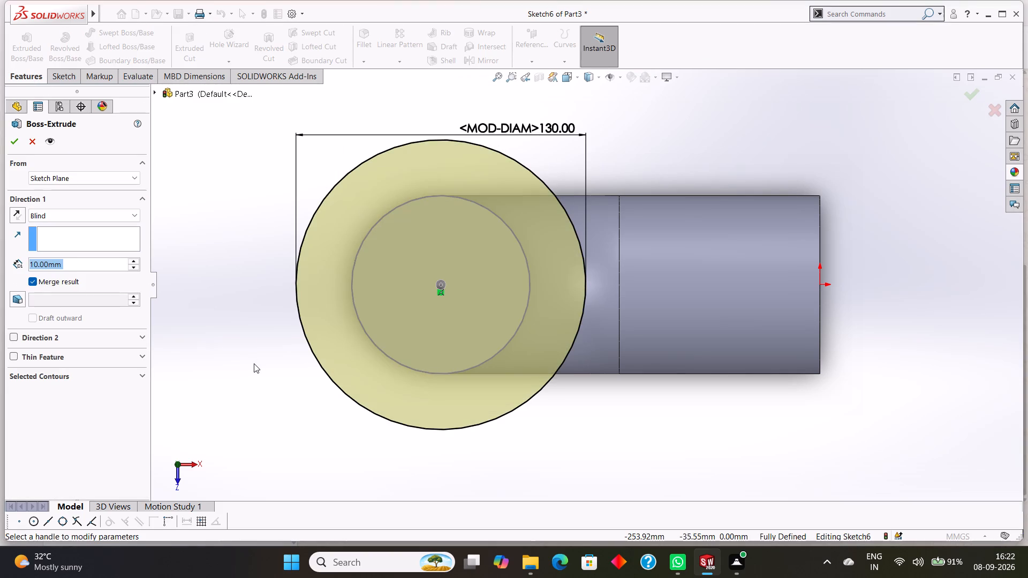
{"action": "middle_click_drag", "start_coordinate": [254, 363], "coordinate": [283, 248]}
{"action": "middle_click_drag", "start_coordinate": [740, 267], "coordinate": [740, 266]}
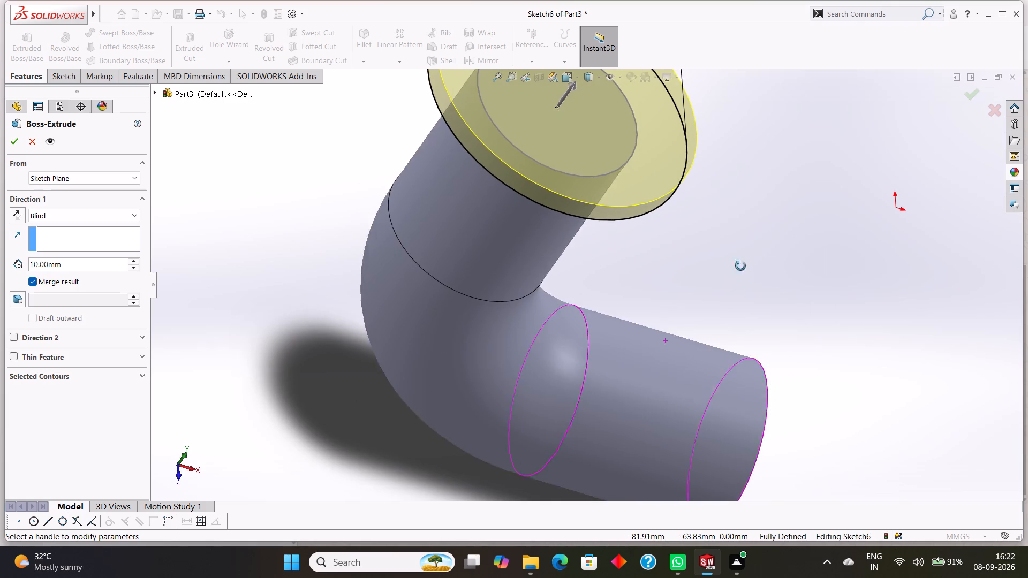
{"action": "middle_click_drag", "start_coordinate": [740, 266], "coordinate": [701, 225]}
{"action": "scroll", "coordinate": [704, 216], "scroll_direction": "up", "scroll_amount": 5}
{"action": "middle_click_drag", "start_coordinate": [697, 211], "coordinate": [723, 128]}
{"action": "scroll", "coordinate": [723, 128], "scroll_direction": "up", "scroll_amount": 1}
{"action": "left_click", "coordinate": [11, 141]}
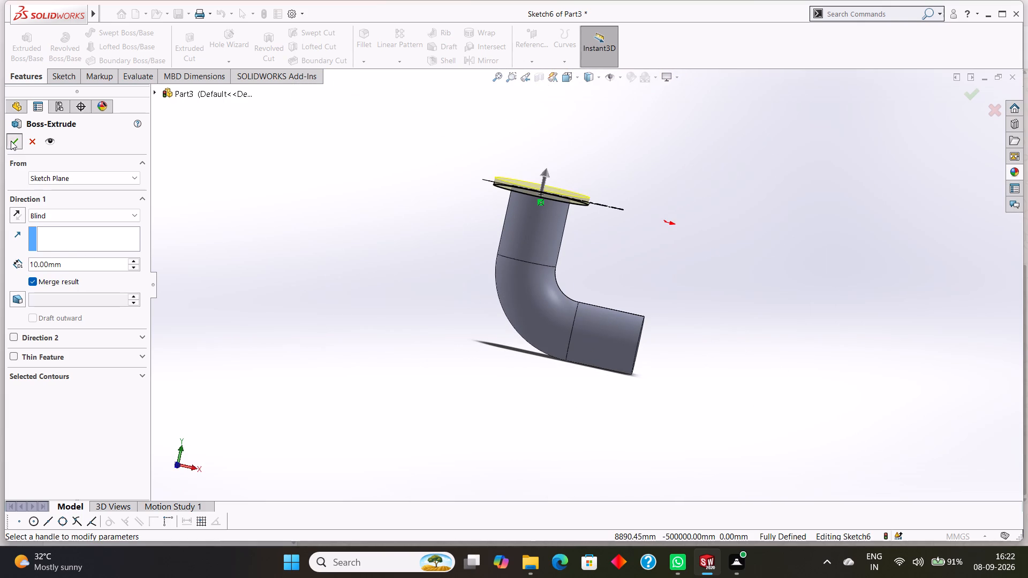
{"action": "left_click", "coordinate": [737, 183]}
Start a sketch on the flat end face of the elbow's horizontal leg, viewed face-on.
{"action": "middle_click_drag", "start_coordinate": [736, 292], "coordinate": [668, 277]}
{"action": "left_click", "coordinate": [604, 331]}
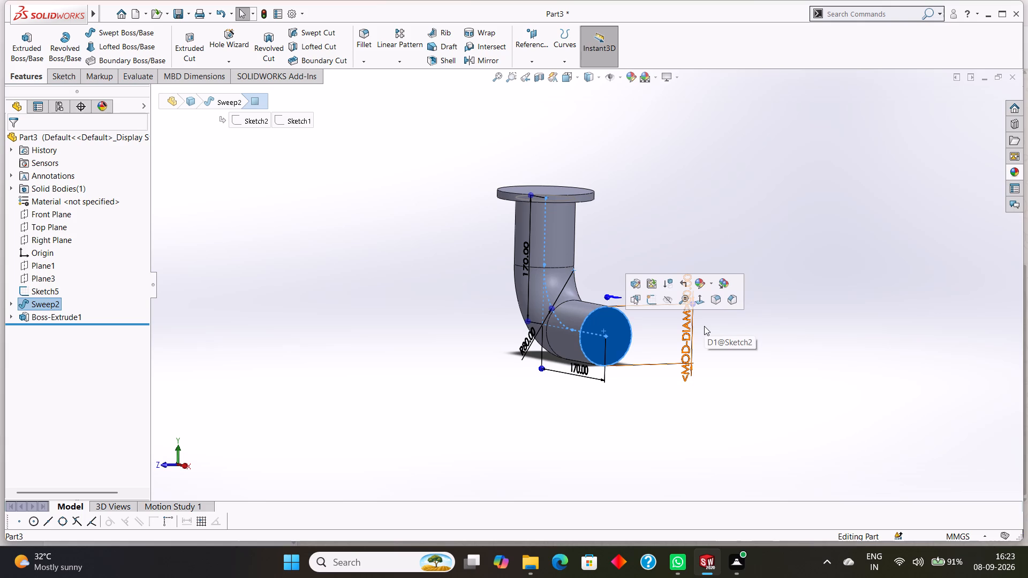
{"action": "key", "text": "ctrl+8"}
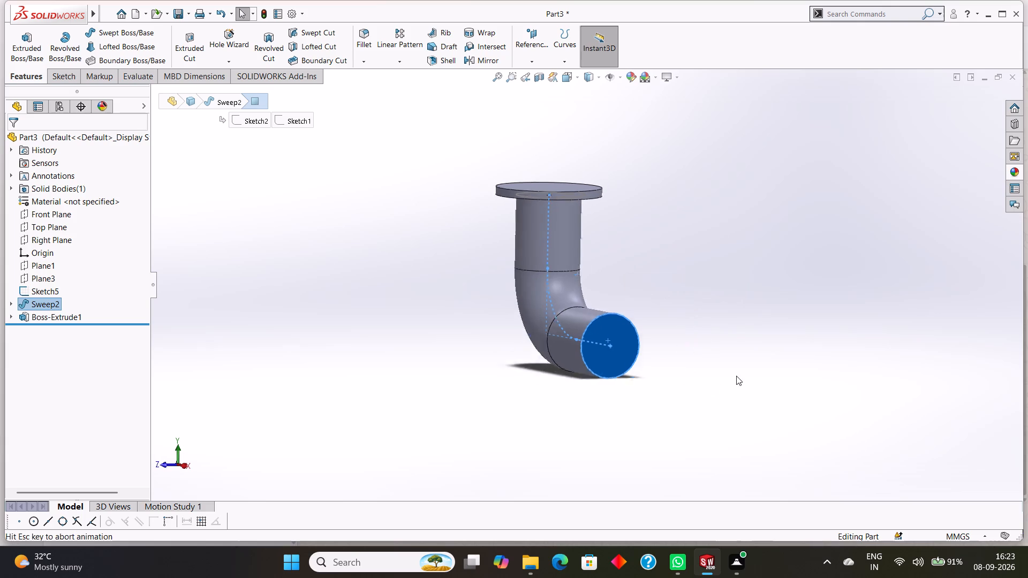
{"action": "left_click", "coordinate": [69, 71]}
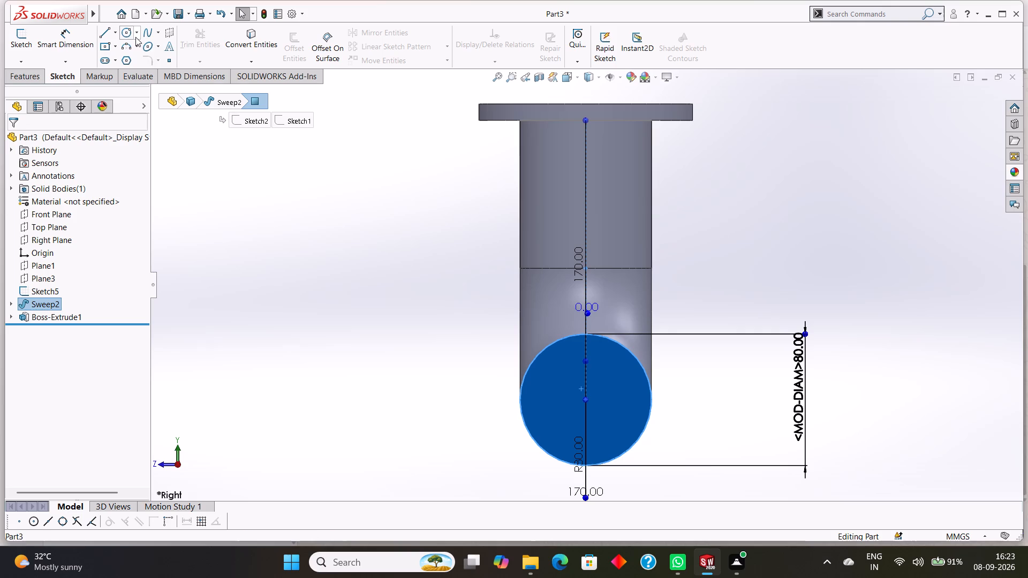
{"action": "left_click", "coordinate": [135, 37]}
{"action": "left_click", "coordinate": [160, 48]}
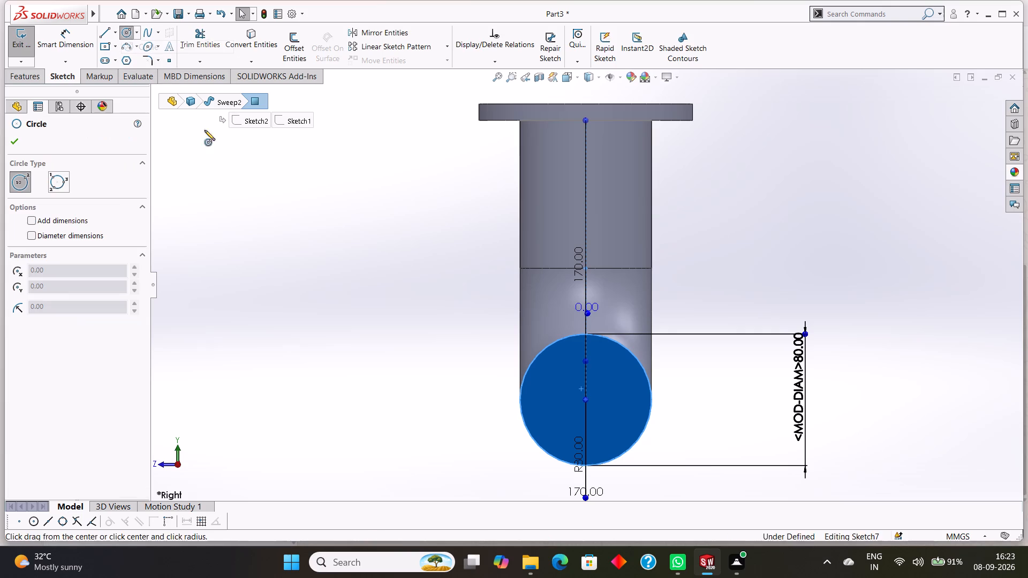
{"action": "left_click", "coordinate": [585, 399]}
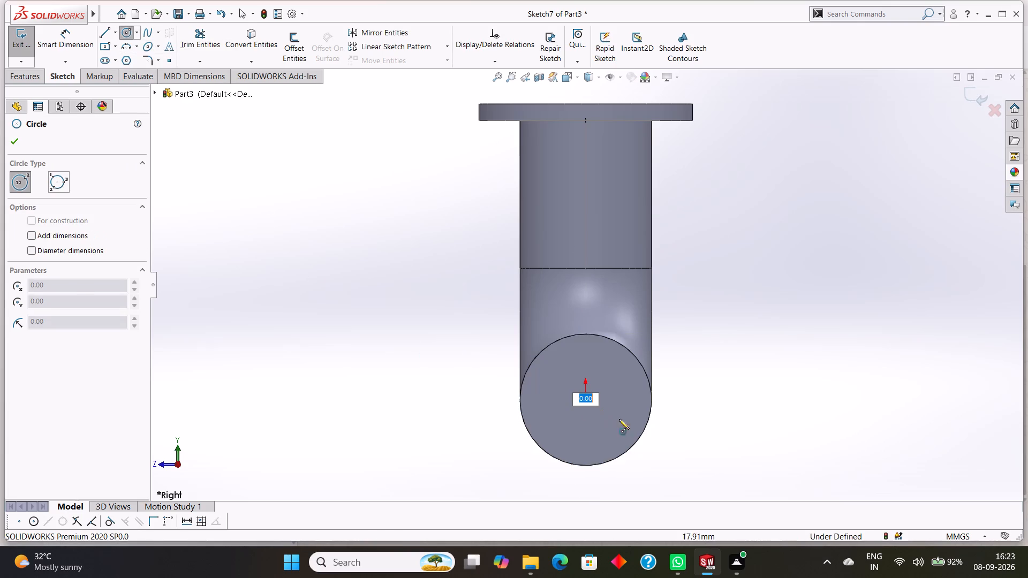
{"action": "key", "text": "Escape"}
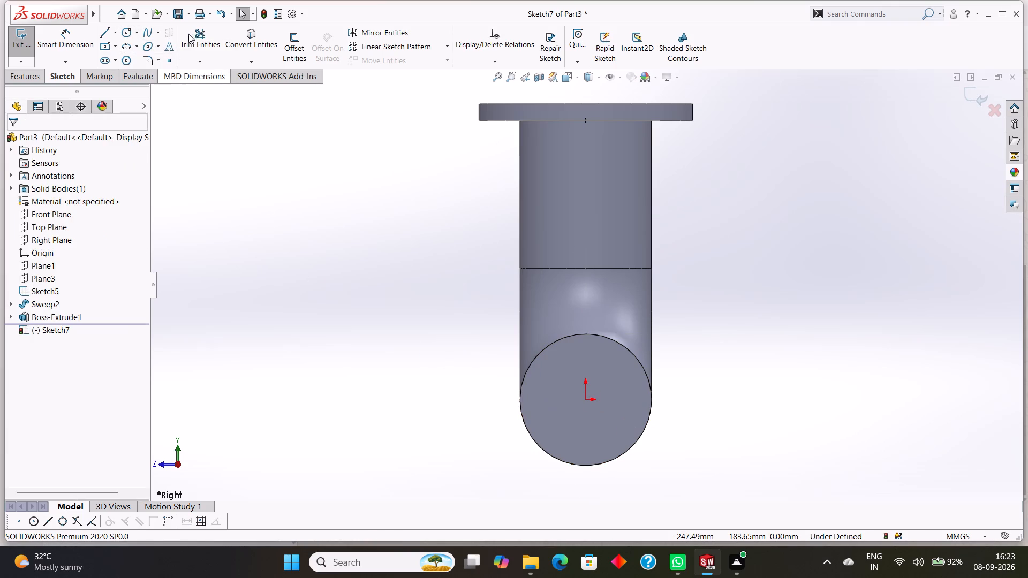
Sketch a circle of 130 mm radius centred on the horizontal leg's end face.
{"action": "left_click", "coordinate": [139, 32]}
{"action": "left_click", "coordinate": [153, 44]}
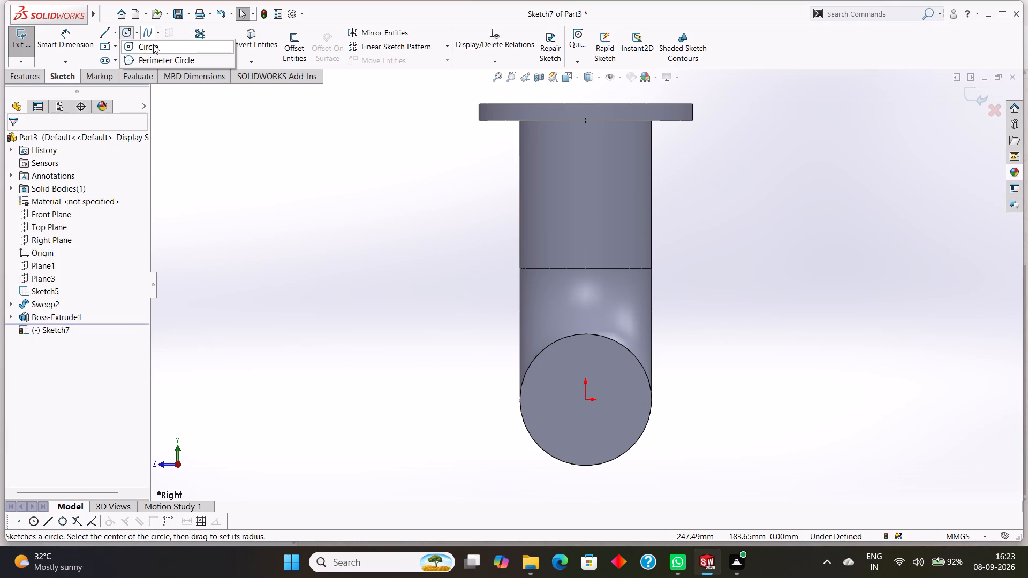
{"action": "left_click", "coordinate": [586, 398]}
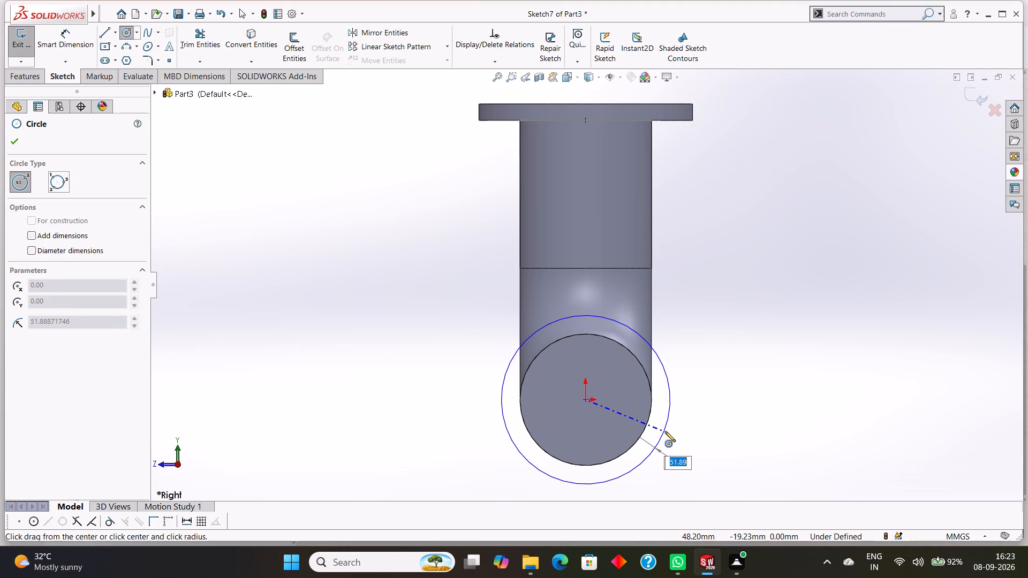
{"action": "type", "text": "130"}
{"action": "key", "text": "Return"}
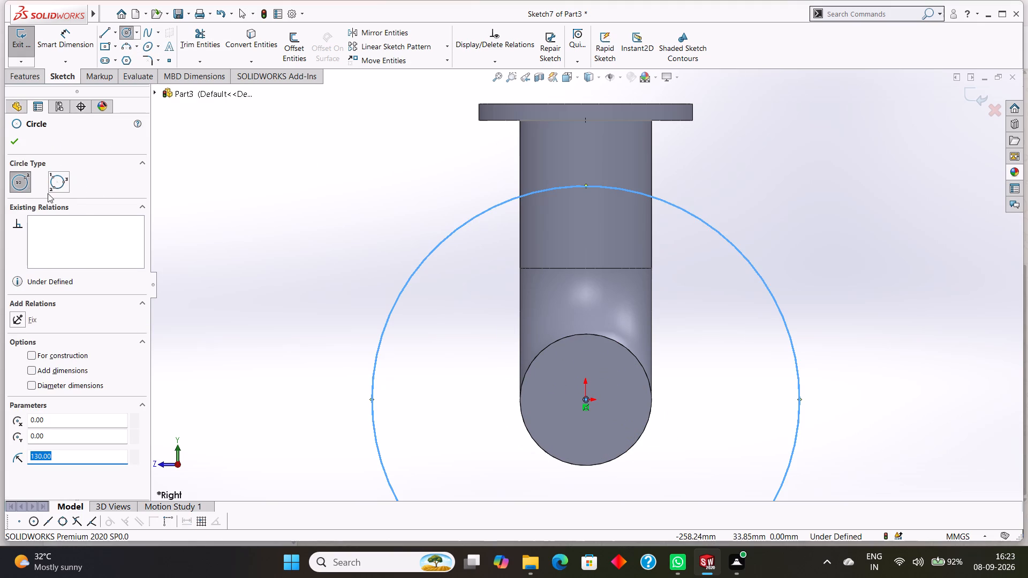
{"action": "left_click", "coordinate": [18, 141]}
Dimension the diameter of the circle on the horizontal leg's end face as 130 mm.
{"action": "left_click", "coordinate": [52, 34]}
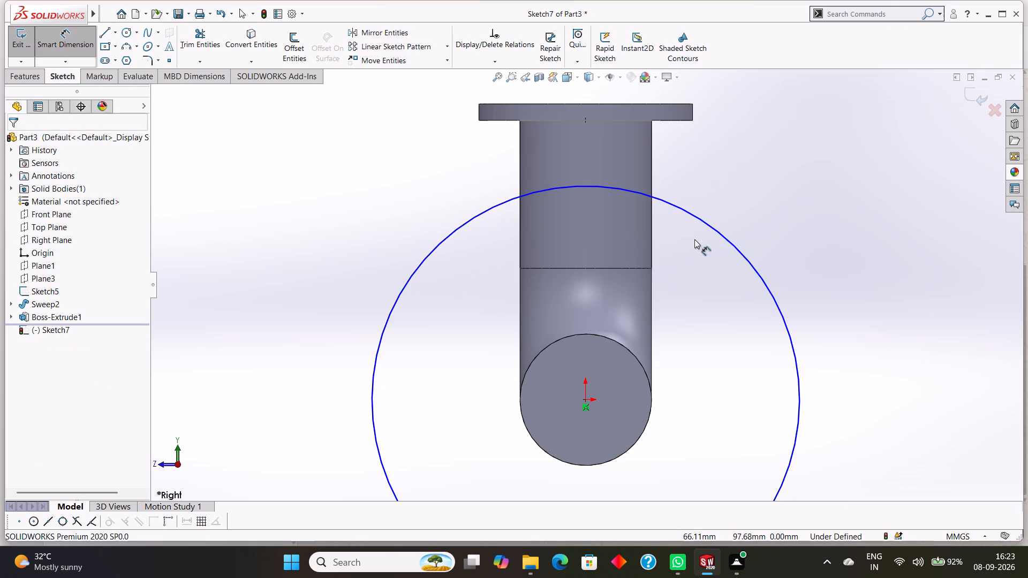
{"action": "left_click", "coordinate": [713, 229]}
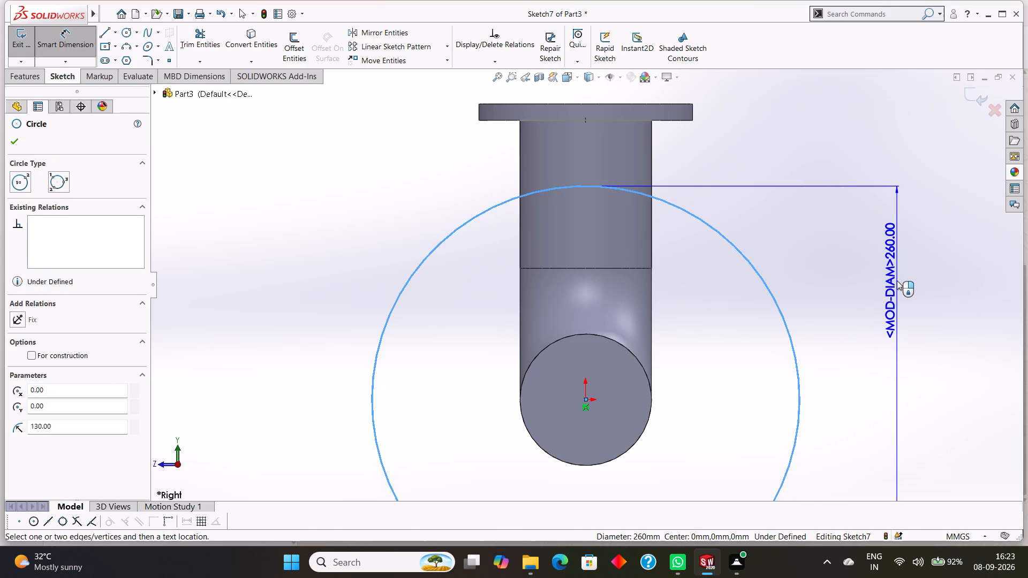
{"action": "left_click", "coordinate": [897, 280]}
{"action": "type", "text": "260"}
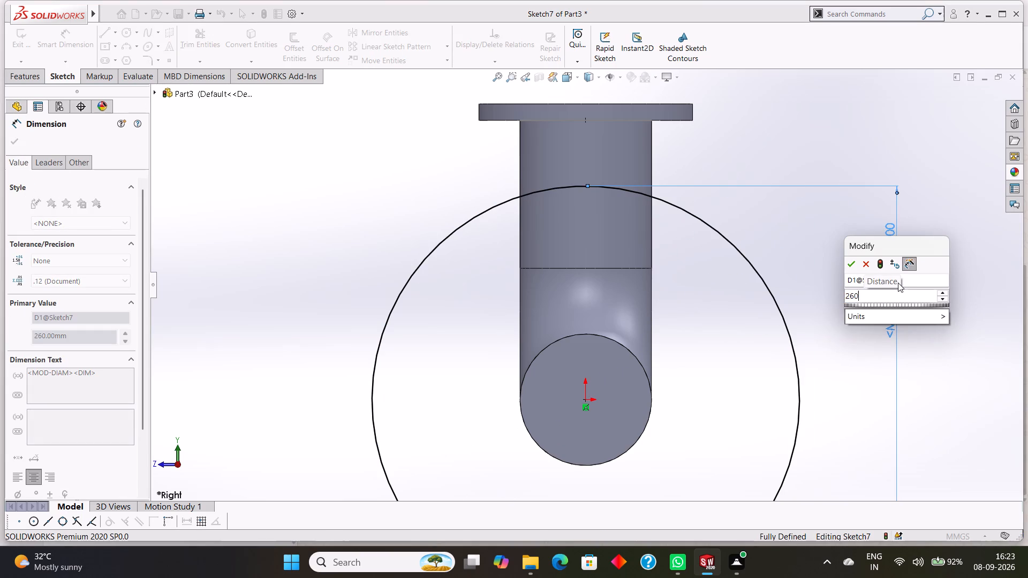
{"action": "key", "text": "Escape"}
{"action": "key", "text": "Escape"}
{"action": "key", "text": "Escape"}
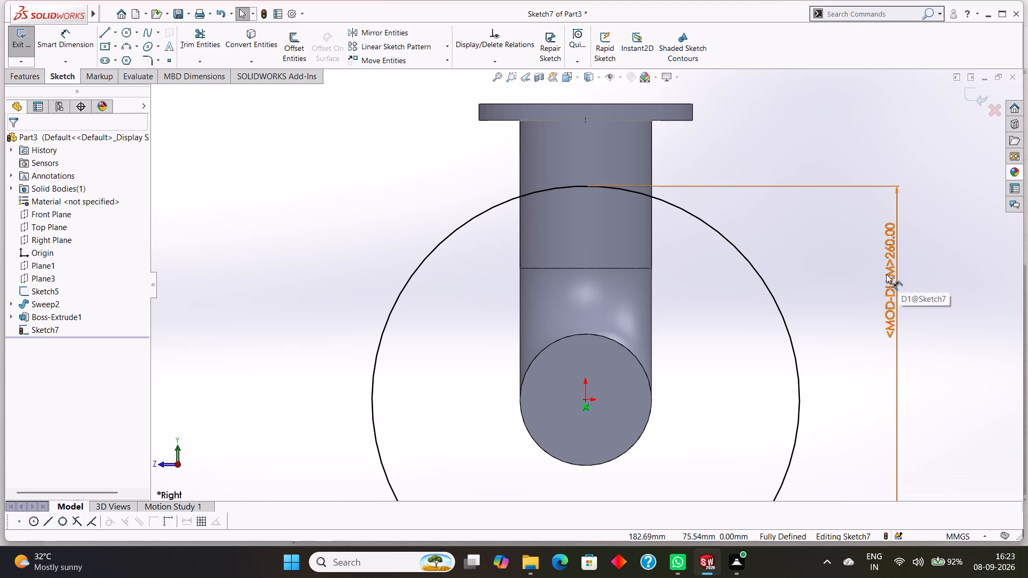
{"action": "double_click", "coordinate": [886, 274]}
{"action": "type", "text": "130"}
{"action": "key", "text": "Return"}
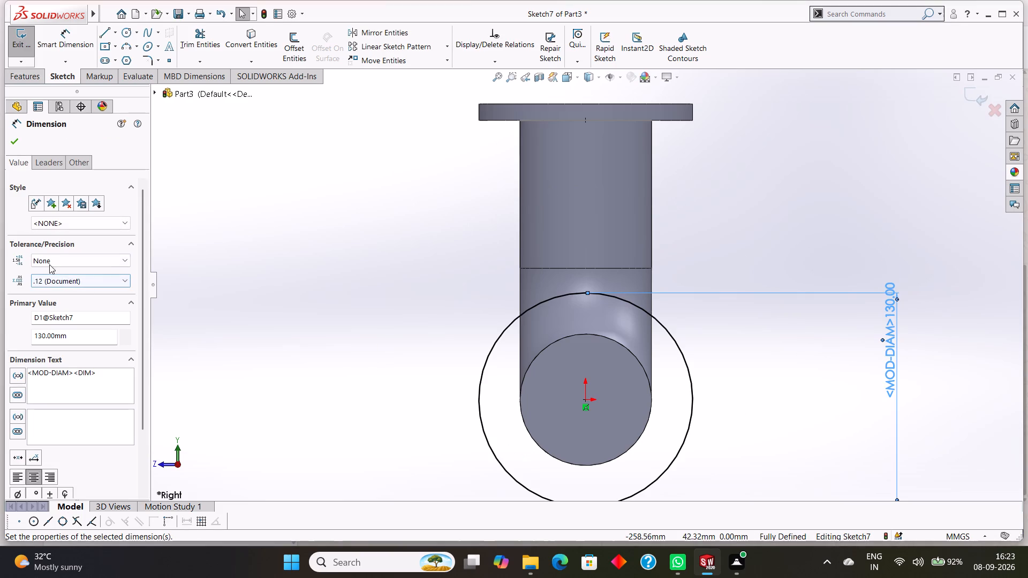
{"action": "left_click", "coordinate": [17, 144]}
Extrude the 130 mm circle 10 mm blind in the reversed direction, back over the horizontal leg, merged with the elbow.
{"action": "left_click", "coordinate": [37, 83]}
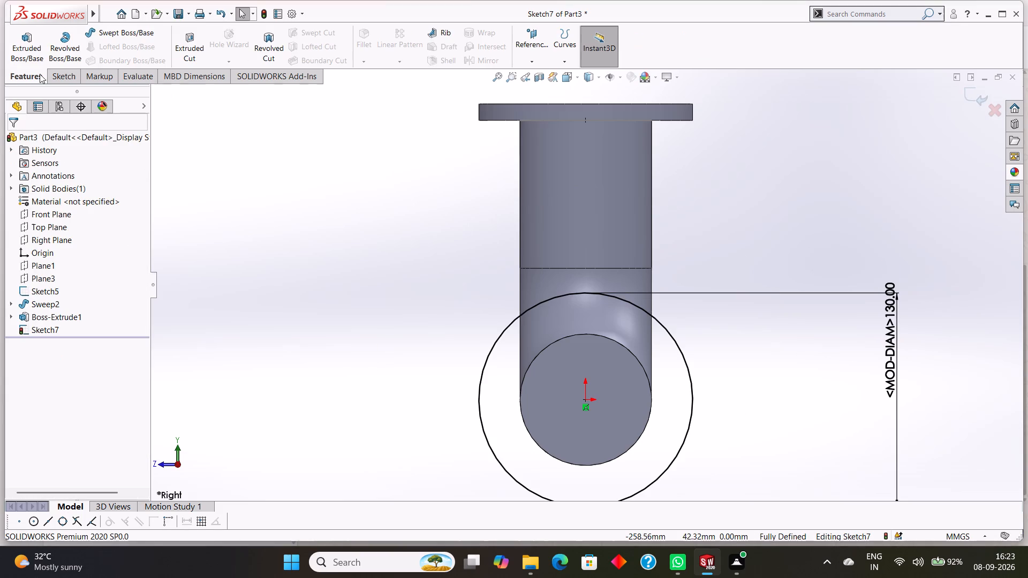
{"action": "left_click", "coordinate": [25, 47]}
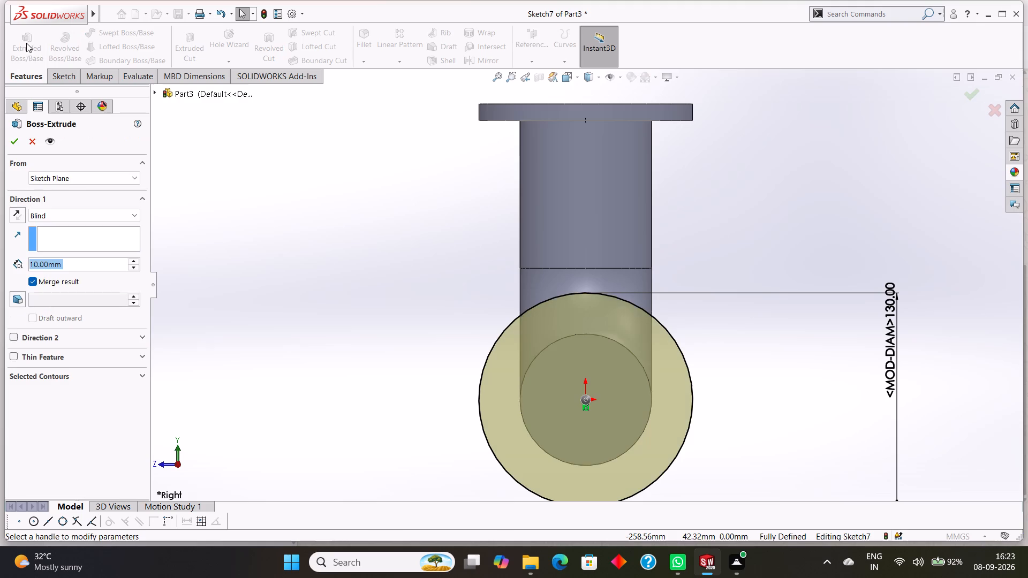
{"action": "middle_click_drag", "start_coordinate": [784, 321], "coordinate": [881, 360]}
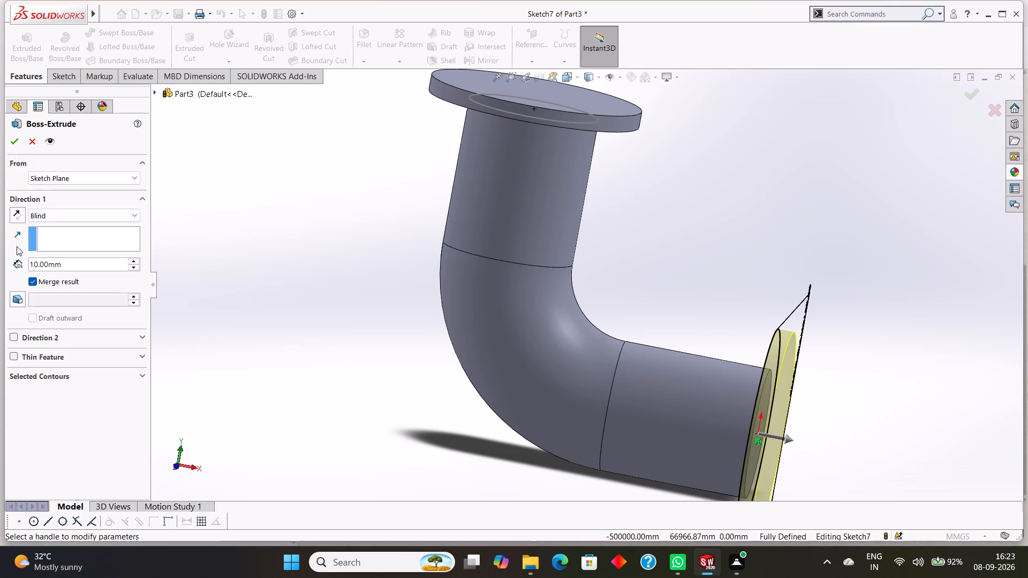
{"action": "left_click", "coordinate": [16, 220]}
{"action": "left_click", "coordinate": [12, 143]}
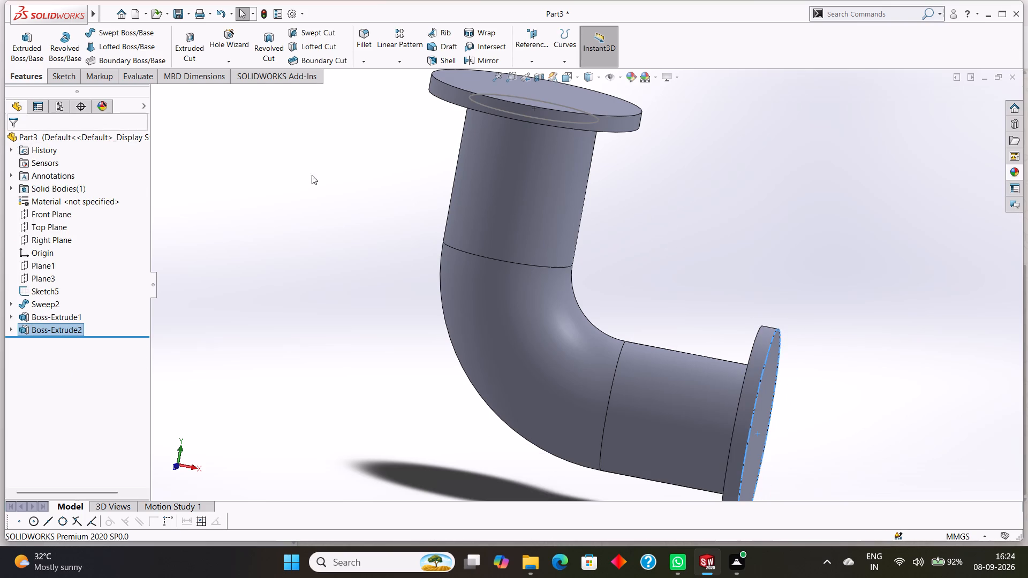
Edit the vertical leg's flange extrusion to reverse its direction, so the flange extends back over the leg.
{"action": "left_click", "coordinate": [51, 314]}
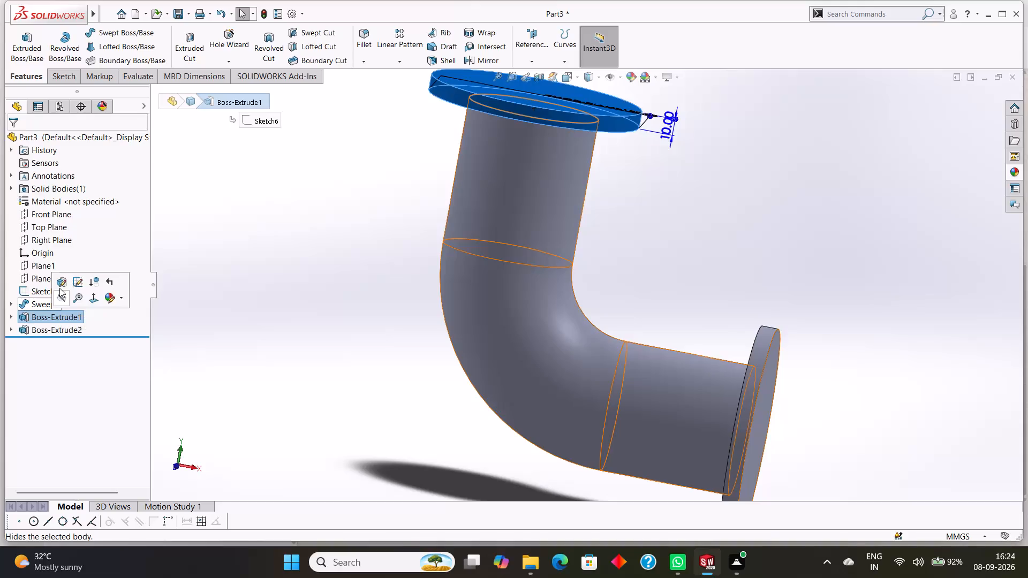
{"action": "left_click", "coordinate": [59, 286]}
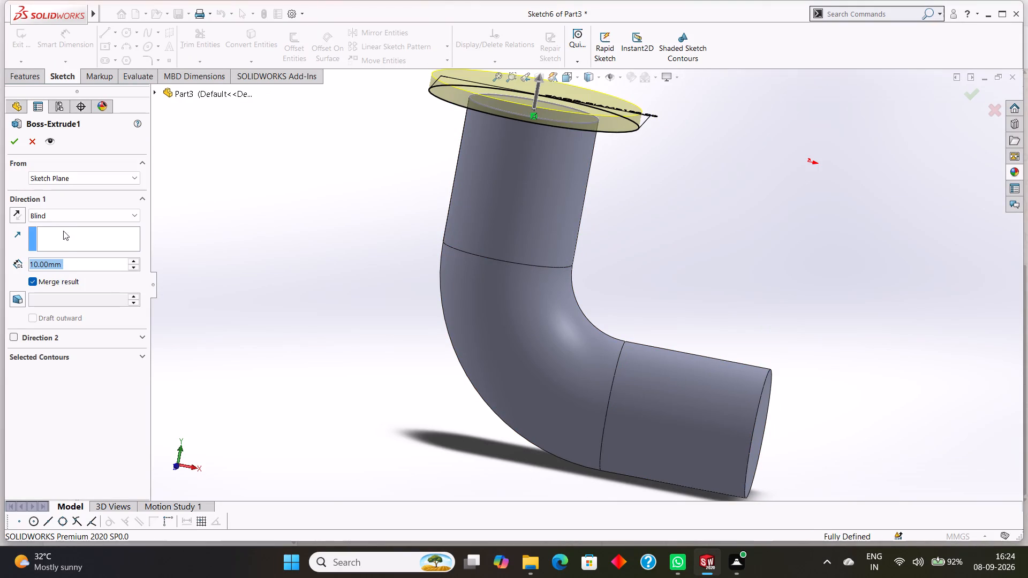
{"action": "left_click", "coordinate": [19, 217]}
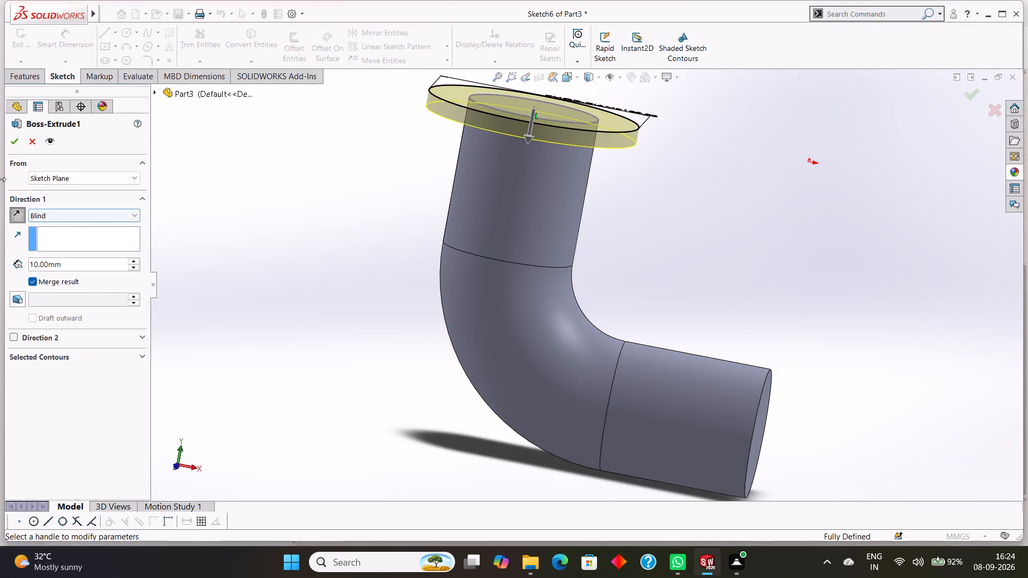
{"action": "left_click", "coordinate": [9, 144]}
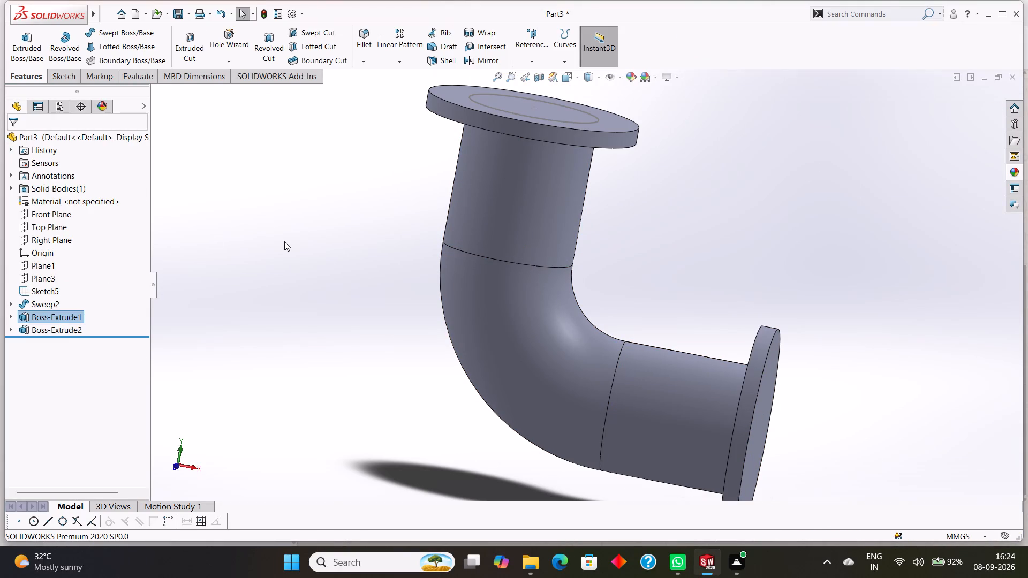
Examine the elbow and the outer faces of both flanges from several angles.
{"action": "left_click", "coordinate": [284, 241]}
{"action": "middle_click_drag", "start_coordinate": [297, 242], "coordinate": [292, 342]}
{"action": "scroll", "coordinate": [292, 342], "scroll_direction": "down", "scroll_amount": 1}
{"action": "scroll", "coordinate": [354, 320], "scroll_direction": "up", "scroll_amount": 2}
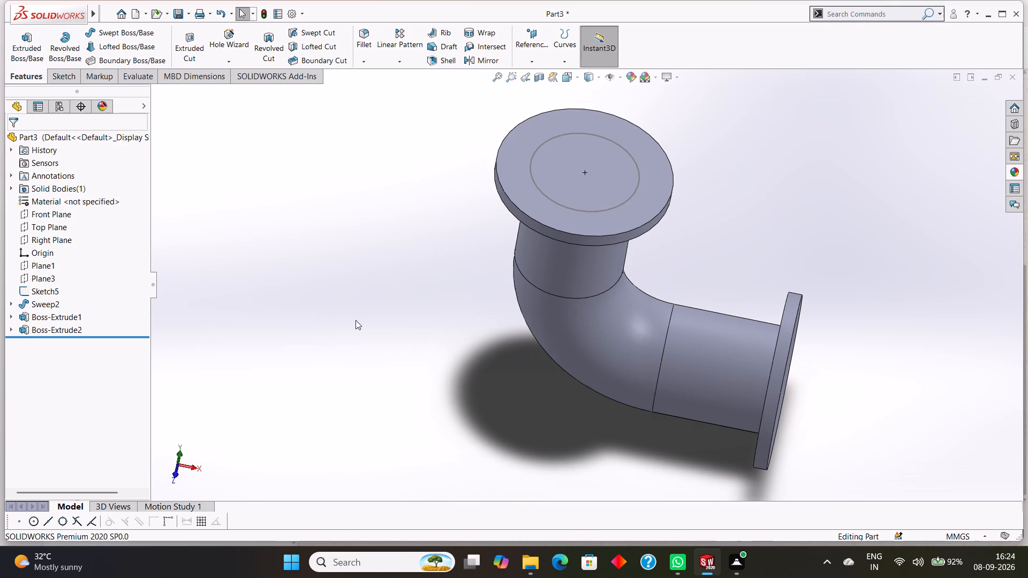
{"action": "middle_click_drag", "start_coordinate": [356, 320], "coordinate": [320, 235]}
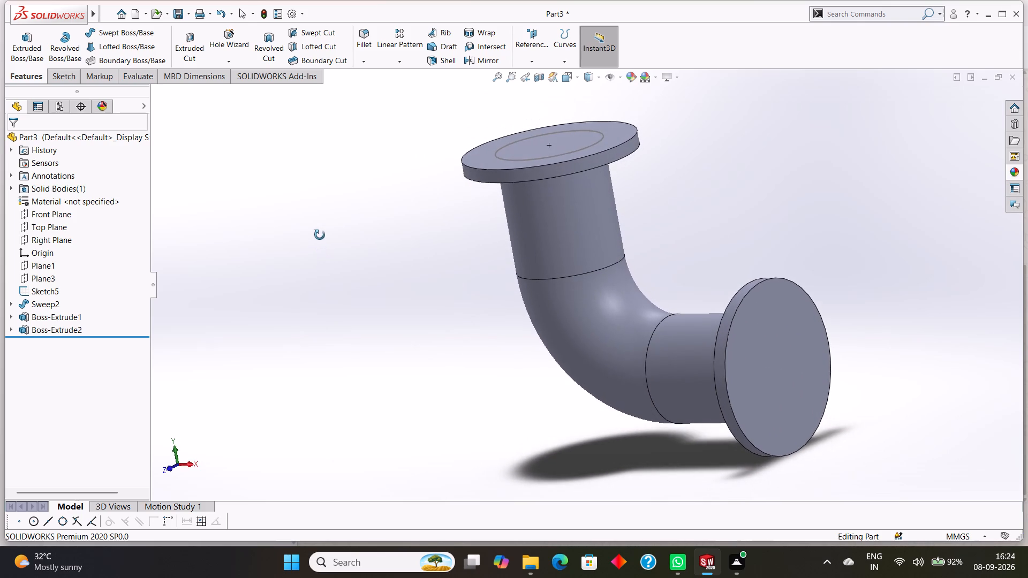
{"action": "middle_click_drag", "start_coordinate": [320, 235], "coordinate": [338, 263]}
{"action": "left_click", "coordinate": [773, 375]}
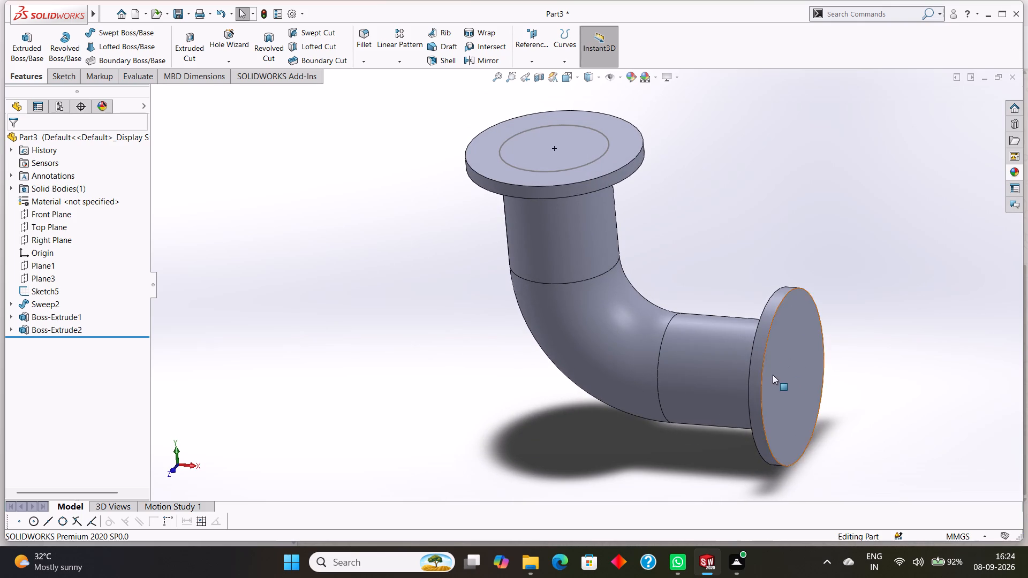
{"action": "left_click", "coordinate": [309, 333]}
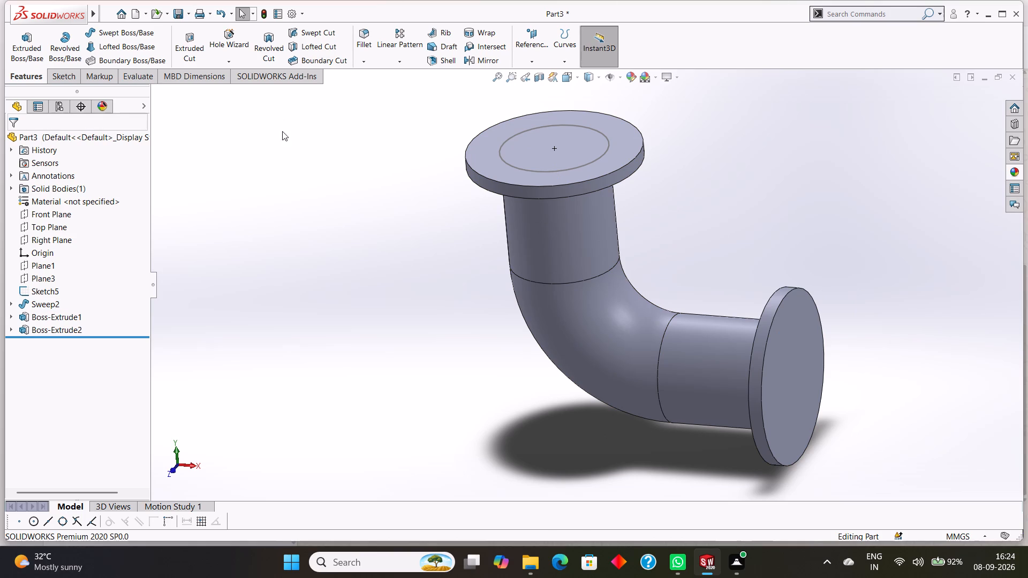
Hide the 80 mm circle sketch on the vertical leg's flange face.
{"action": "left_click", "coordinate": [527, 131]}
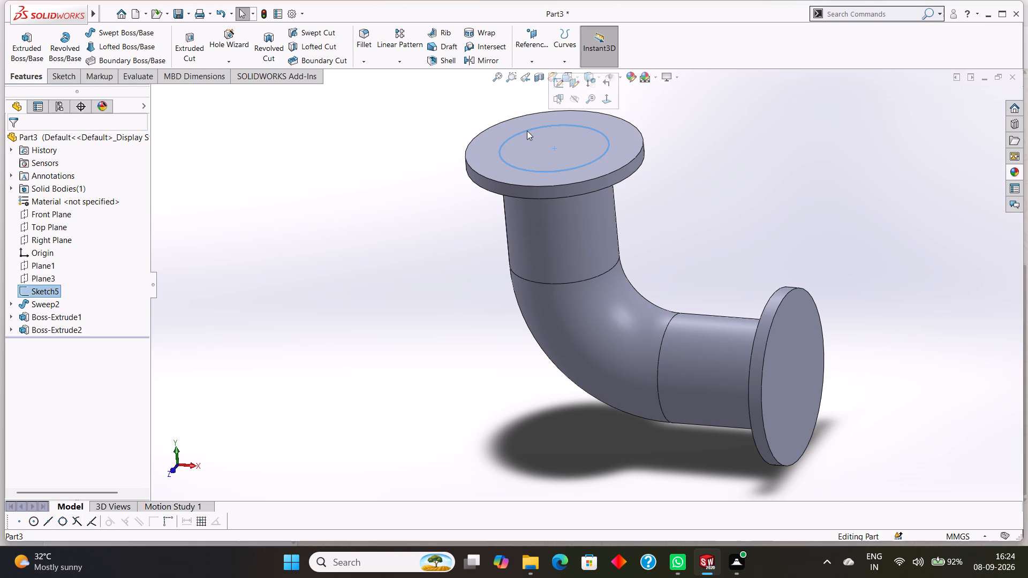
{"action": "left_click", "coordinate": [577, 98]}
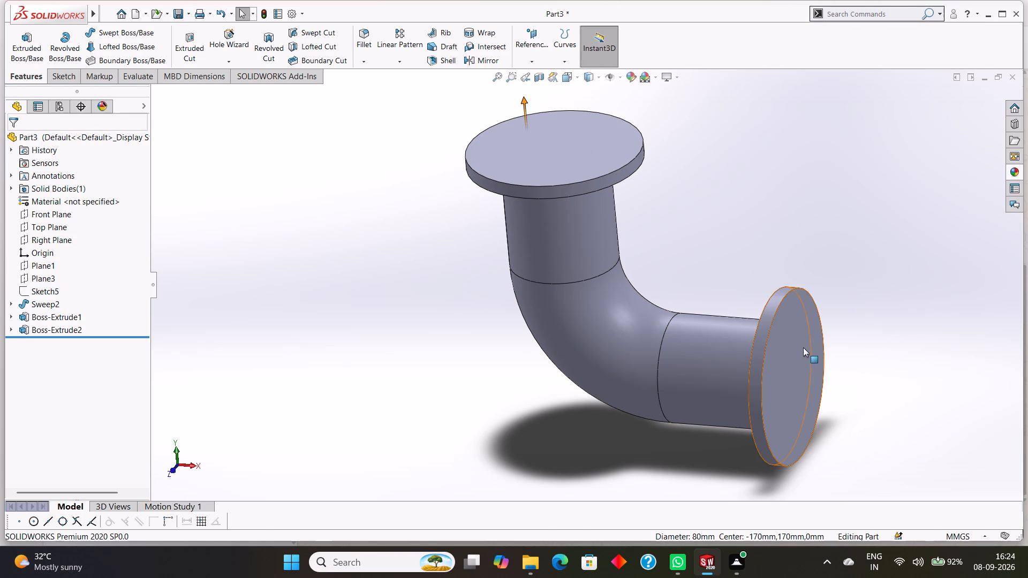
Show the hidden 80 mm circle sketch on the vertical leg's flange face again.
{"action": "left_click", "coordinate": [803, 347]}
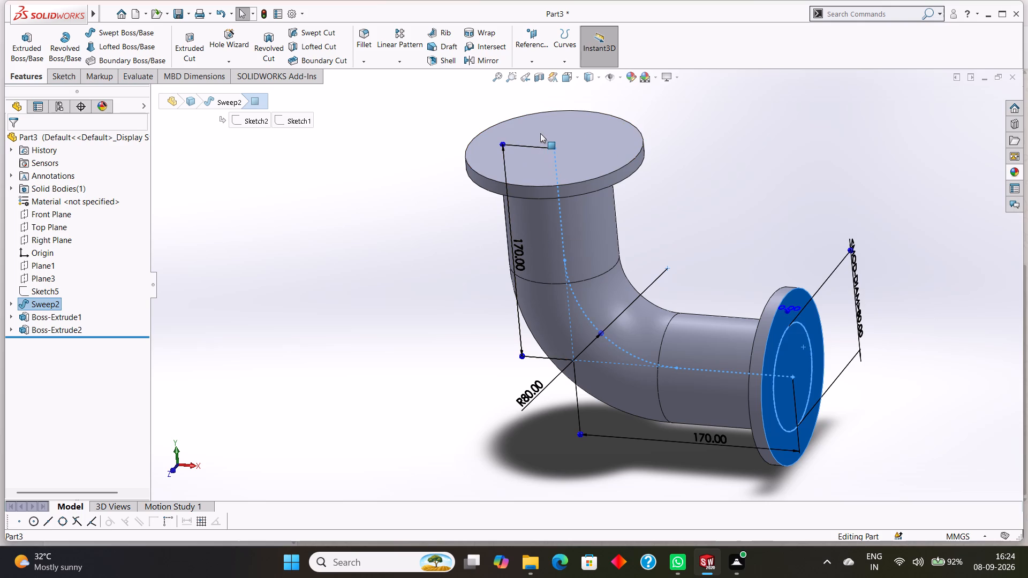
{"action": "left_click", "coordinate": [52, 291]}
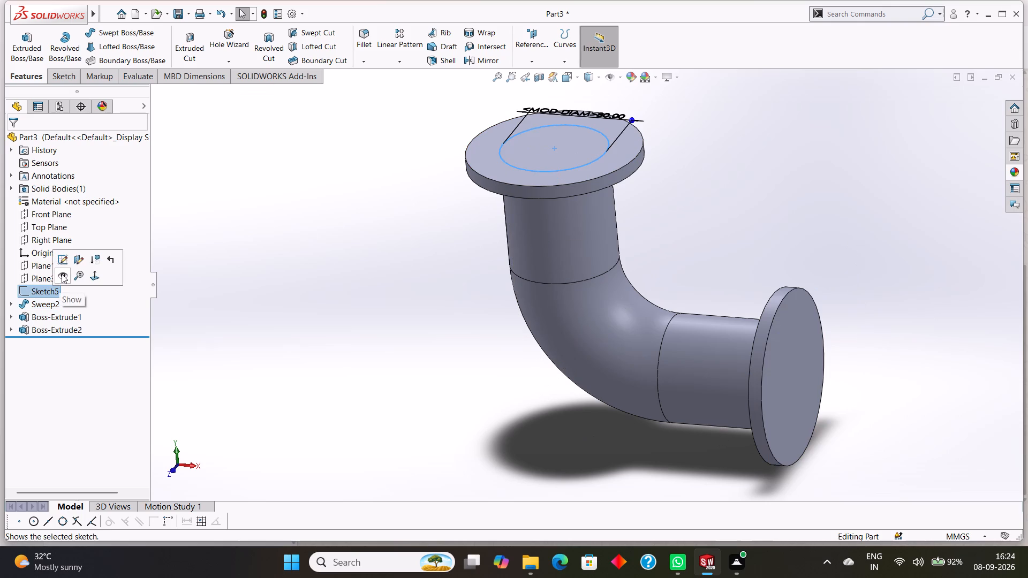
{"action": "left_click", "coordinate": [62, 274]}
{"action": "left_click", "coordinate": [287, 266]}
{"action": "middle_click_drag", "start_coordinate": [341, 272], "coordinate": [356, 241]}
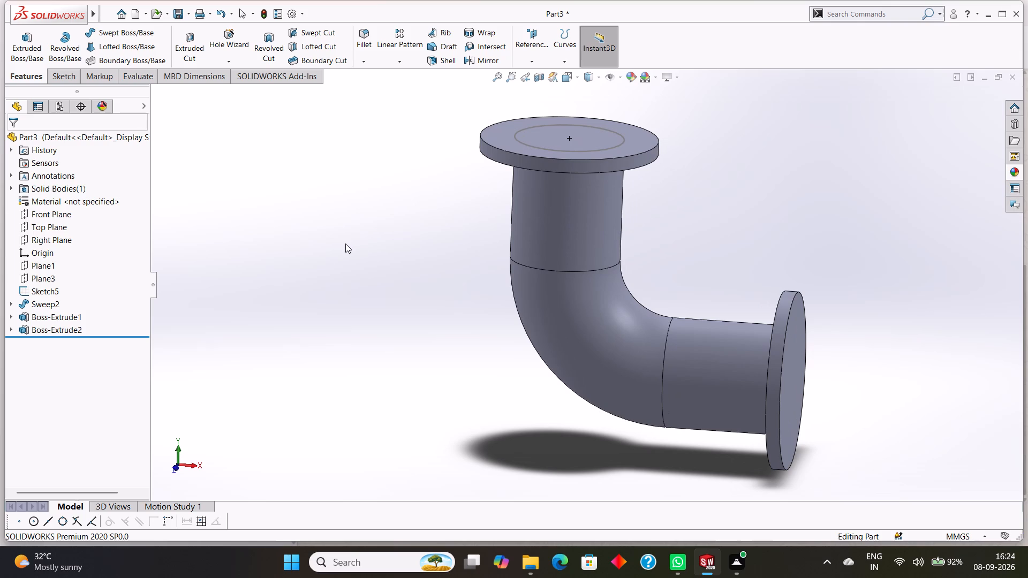
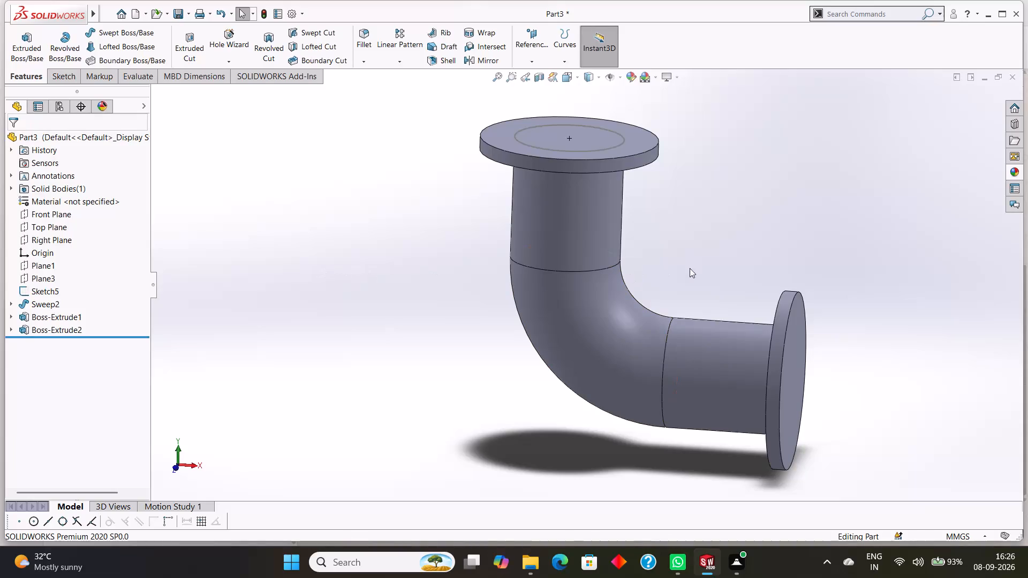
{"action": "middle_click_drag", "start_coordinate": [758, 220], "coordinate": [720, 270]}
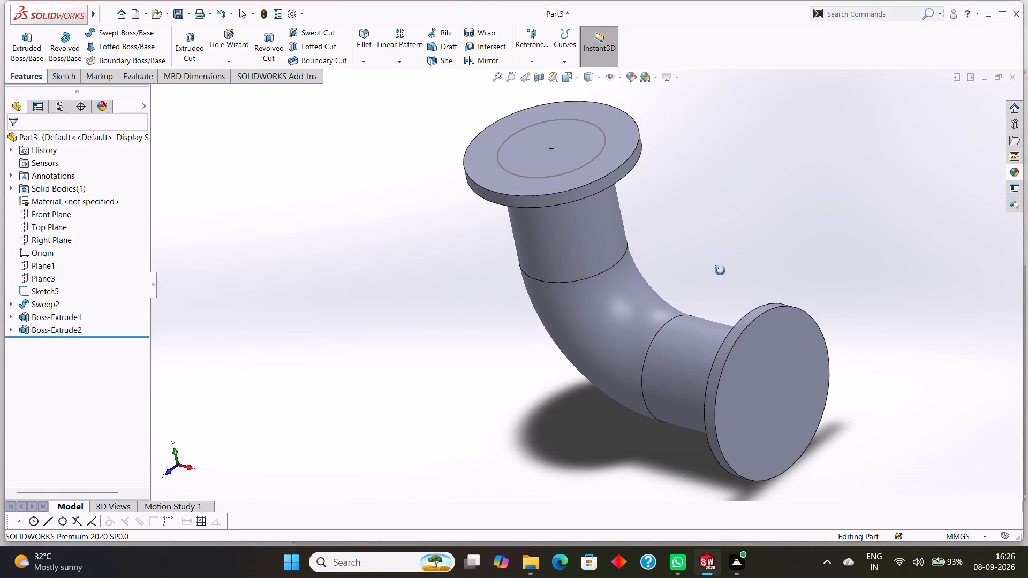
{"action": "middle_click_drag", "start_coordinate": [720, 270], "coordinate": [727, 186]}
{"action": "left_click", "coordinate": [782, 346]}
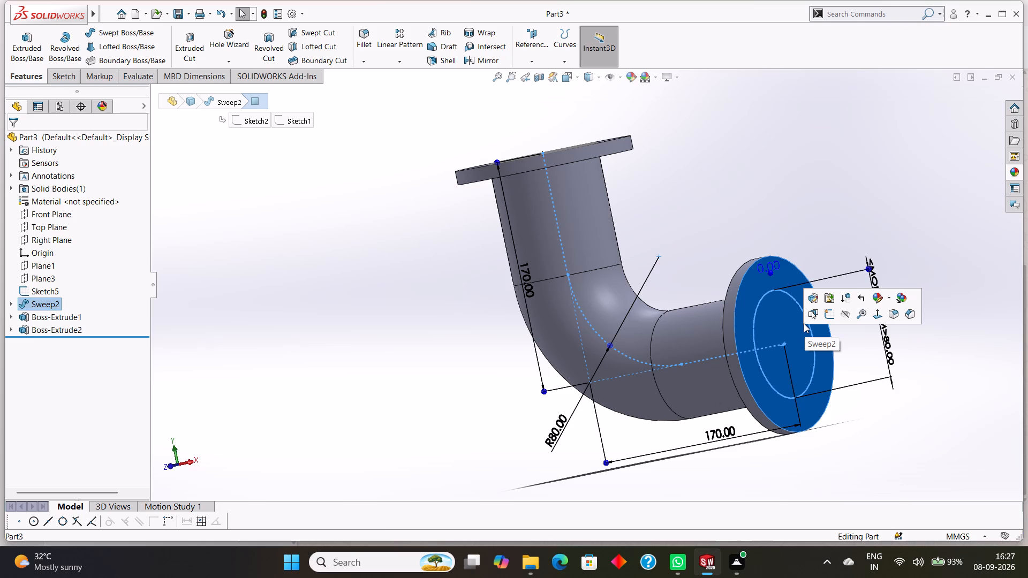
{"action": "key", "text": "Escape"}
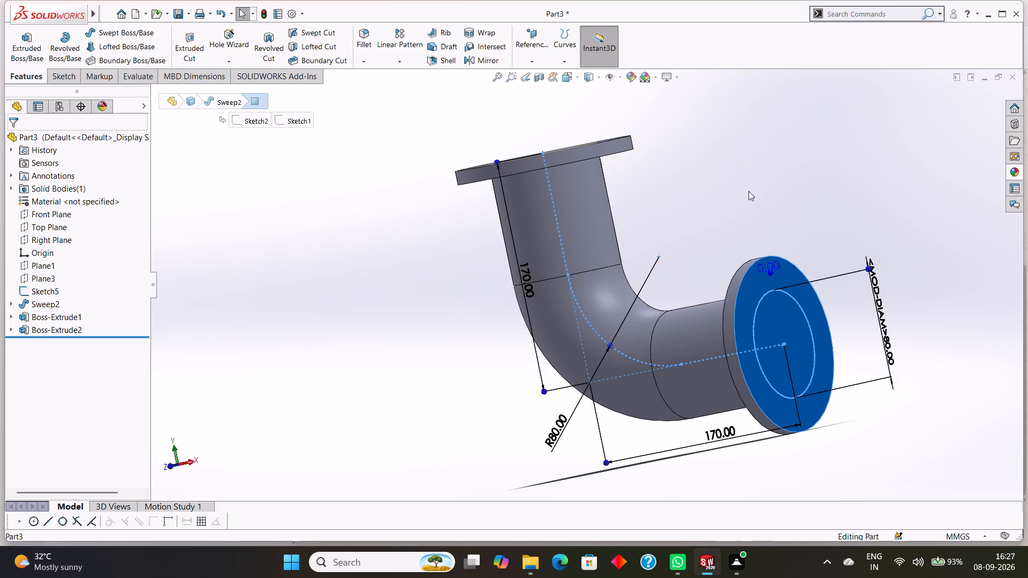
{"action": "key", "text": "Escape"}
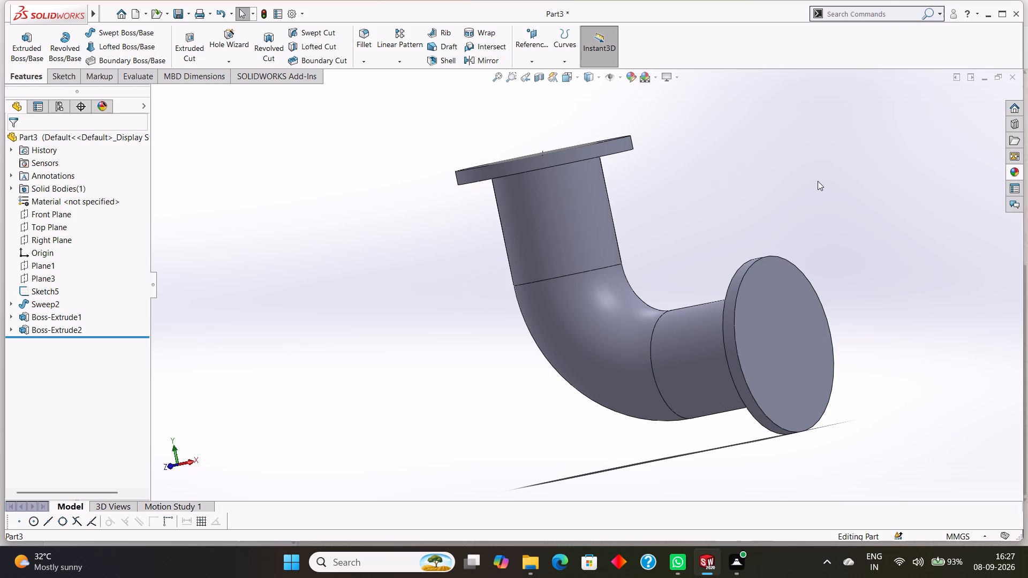
Undo the horizontal leg's flange extrusion together with its 130 mm circle sketch.
{"action": "key", "text": "ctrl+z"}
{"action": "key", "text": "ctrl+z"}
{"action": "key", "text": "ctrl+z"}
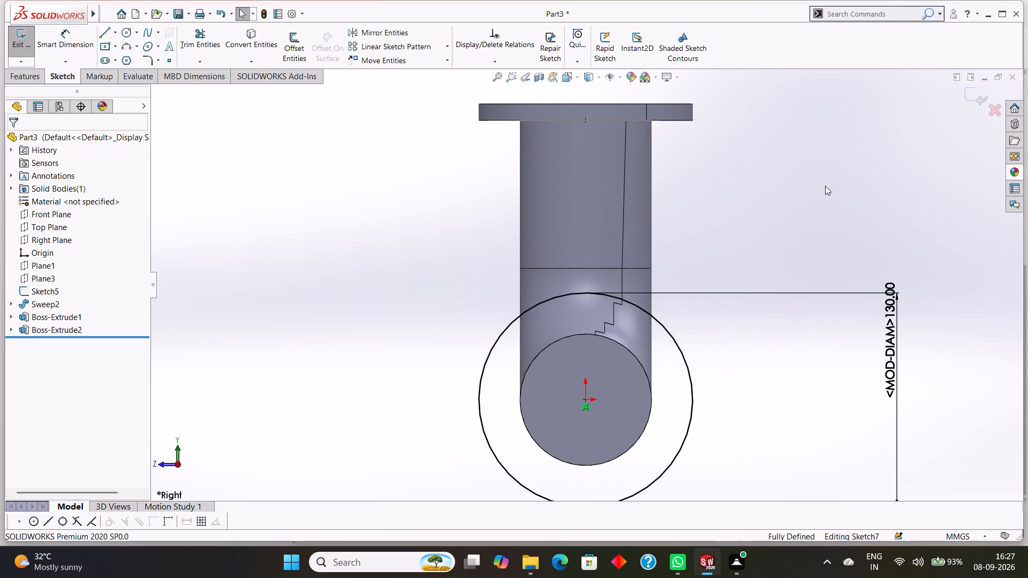
{"action": "key", "text": "ctrl+z"}
{"action": "key", "text": "ctrl+z"}
{"action": "key", "text": "ctrl+z"}
{"action": "key", "text": "ctrl+z"}
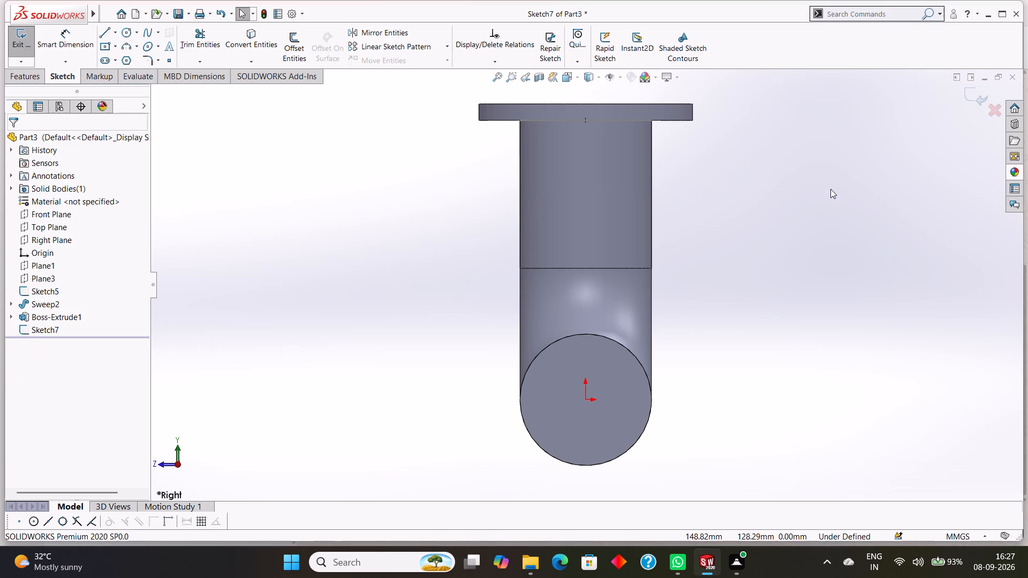
{"action": "key", "text": "ctrl+z"}
Undo the vertical leg's flange, its 130 mm circle sketch and the swept elbow body, leaving only the path and profile sketches.
{"action": "key", "text": "ctrl+z"}
{"action": "key", "text": "ctrl+z"}
{"action": "key", "text": "ctrl+z"}
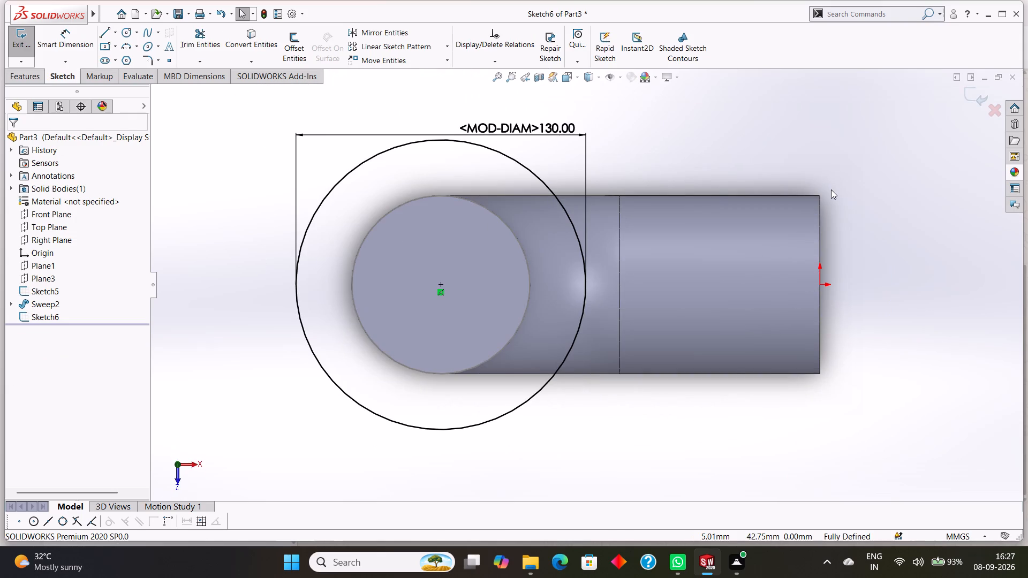
{"action": "key", "text": "ctrl+z"}
{"action": "key", "text": "ctrl+z"}
{"action": "key", "text": "ctrl+z"}
{"action": "key", "text": "ctrl+z"}
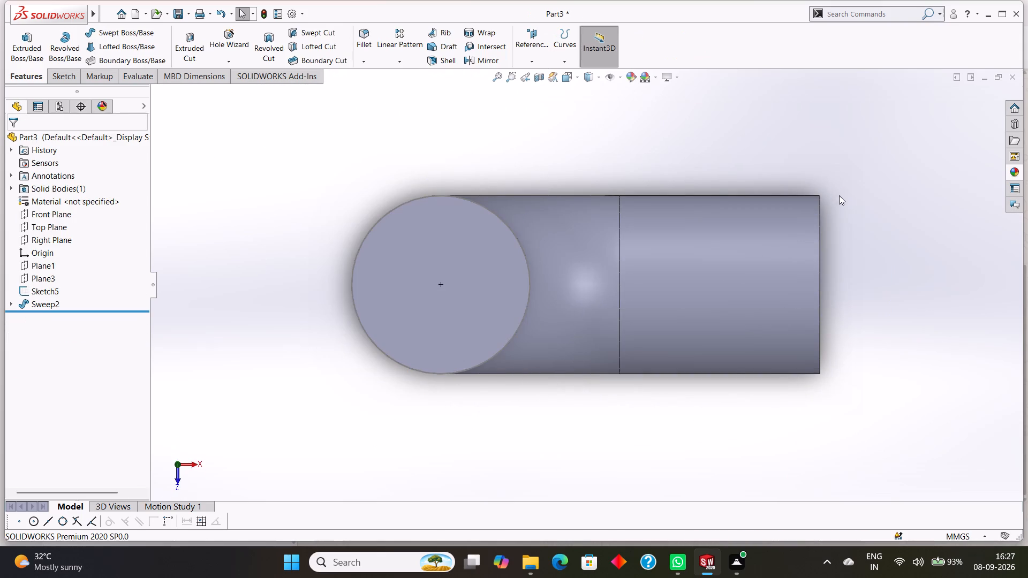
Undo the 80 mm diameter setting on the circle at the vertical leg's end.
{"action": "left_click", "coordinate": [601, 175]}
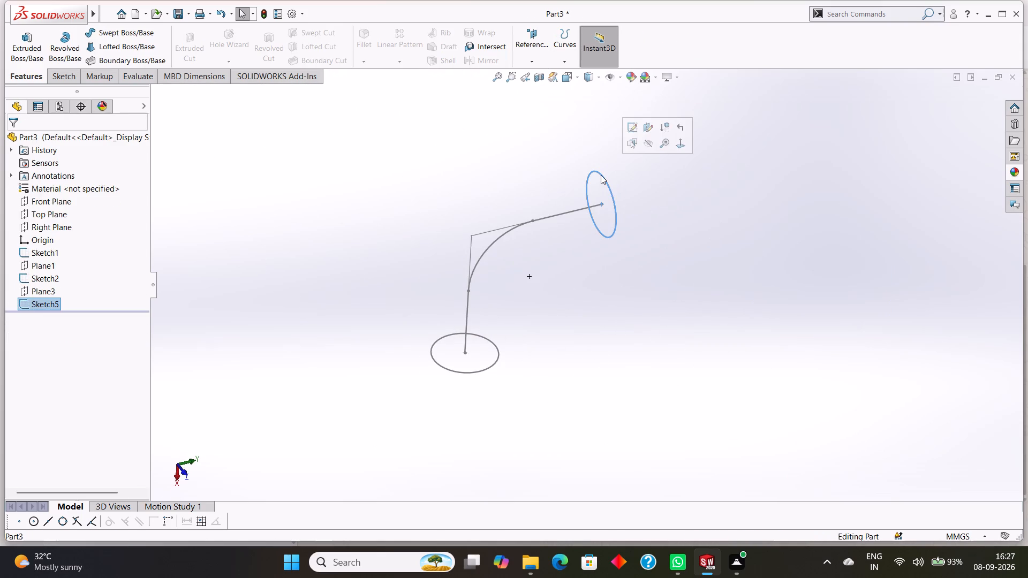
{"action": "key", "text": "ctrl+z"}
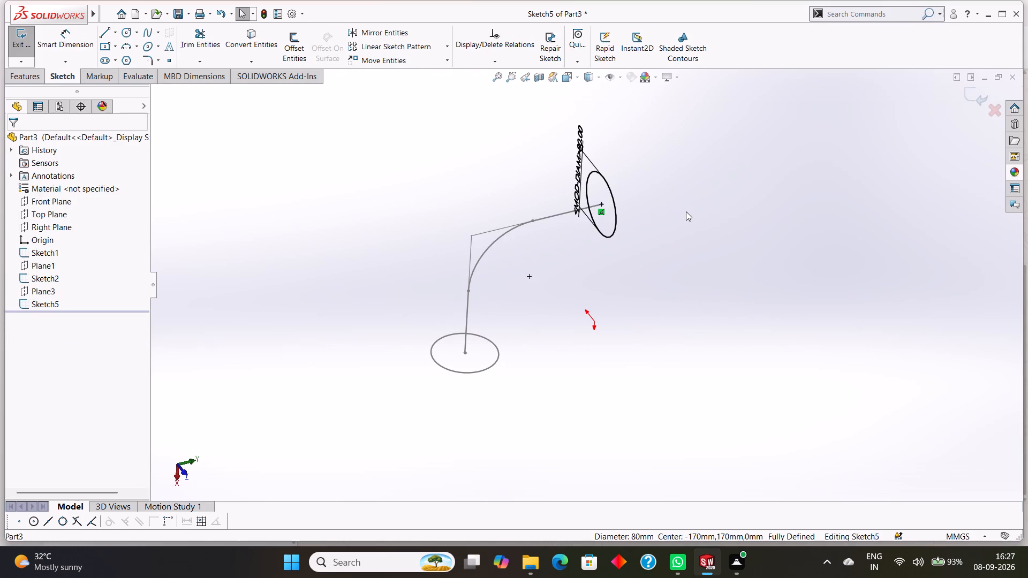
{"action": "key", "text": "ctrl+z"}
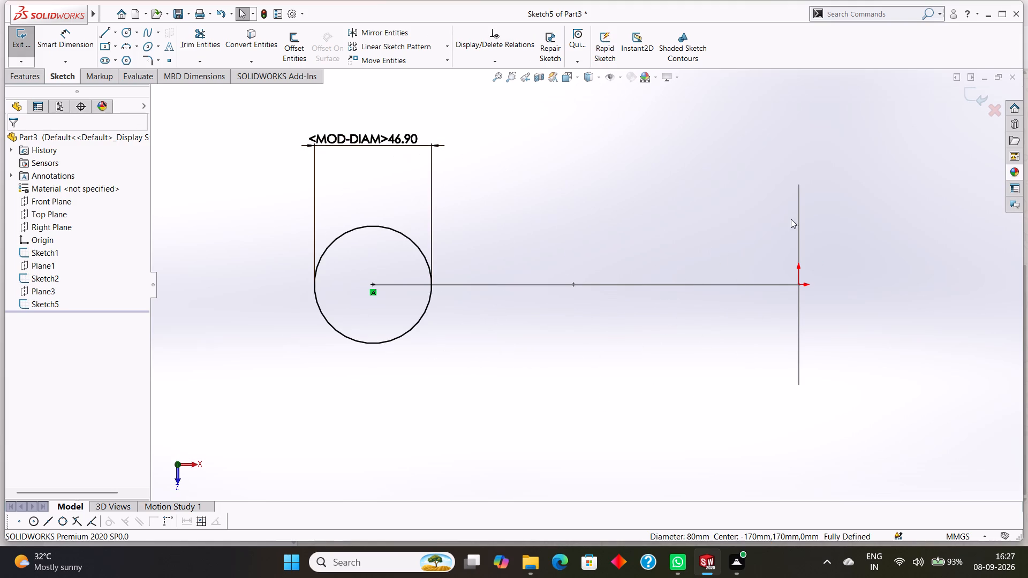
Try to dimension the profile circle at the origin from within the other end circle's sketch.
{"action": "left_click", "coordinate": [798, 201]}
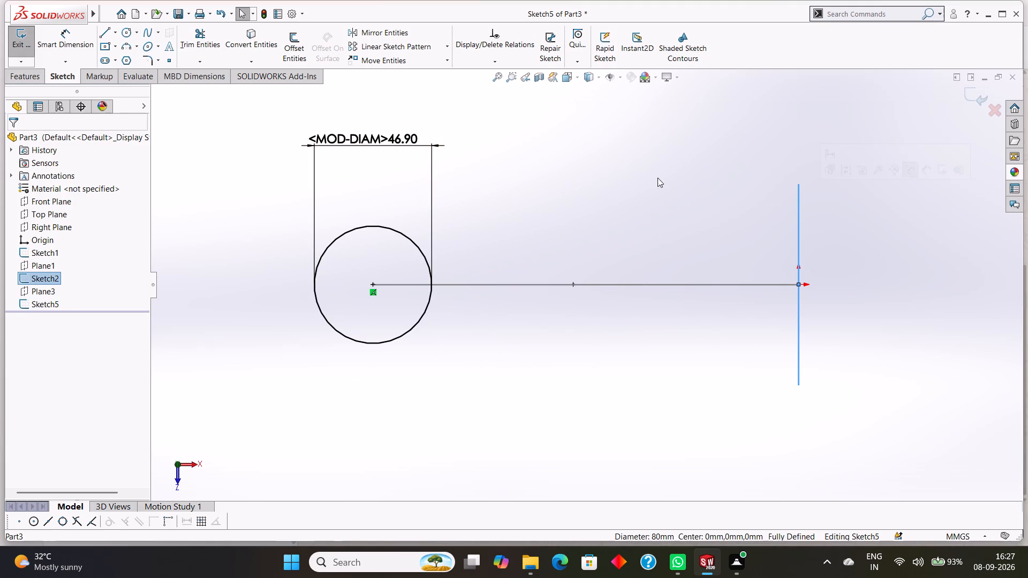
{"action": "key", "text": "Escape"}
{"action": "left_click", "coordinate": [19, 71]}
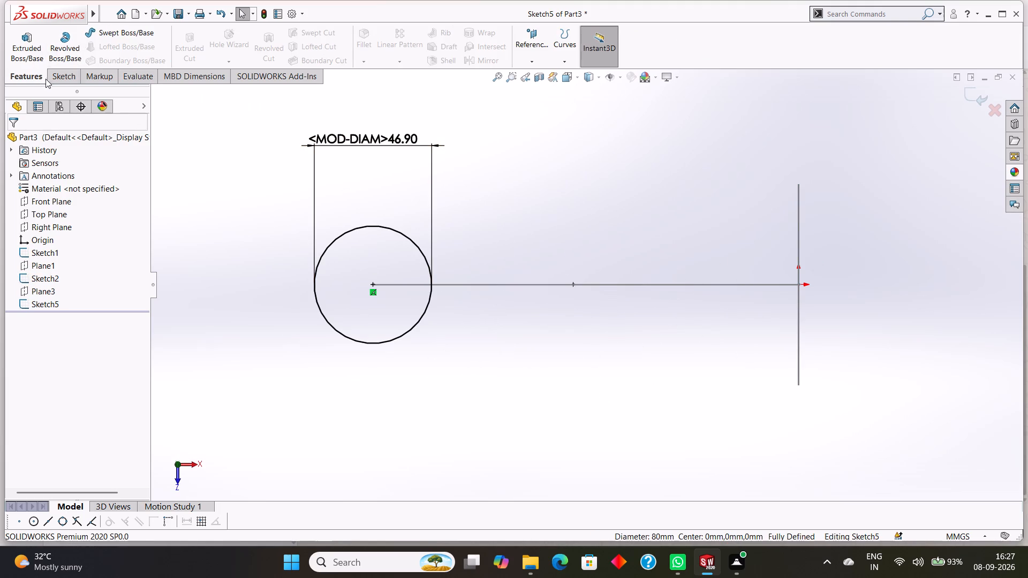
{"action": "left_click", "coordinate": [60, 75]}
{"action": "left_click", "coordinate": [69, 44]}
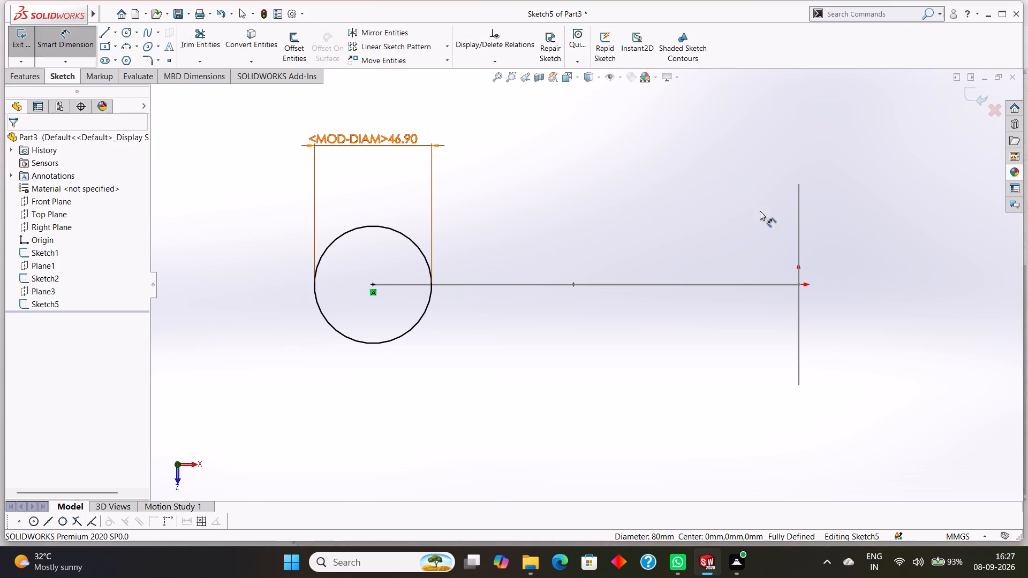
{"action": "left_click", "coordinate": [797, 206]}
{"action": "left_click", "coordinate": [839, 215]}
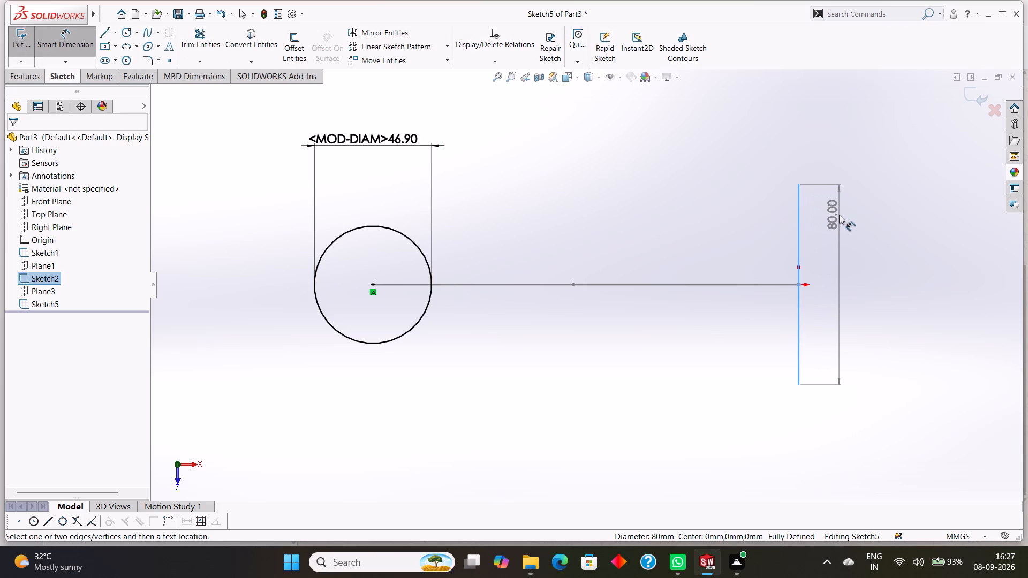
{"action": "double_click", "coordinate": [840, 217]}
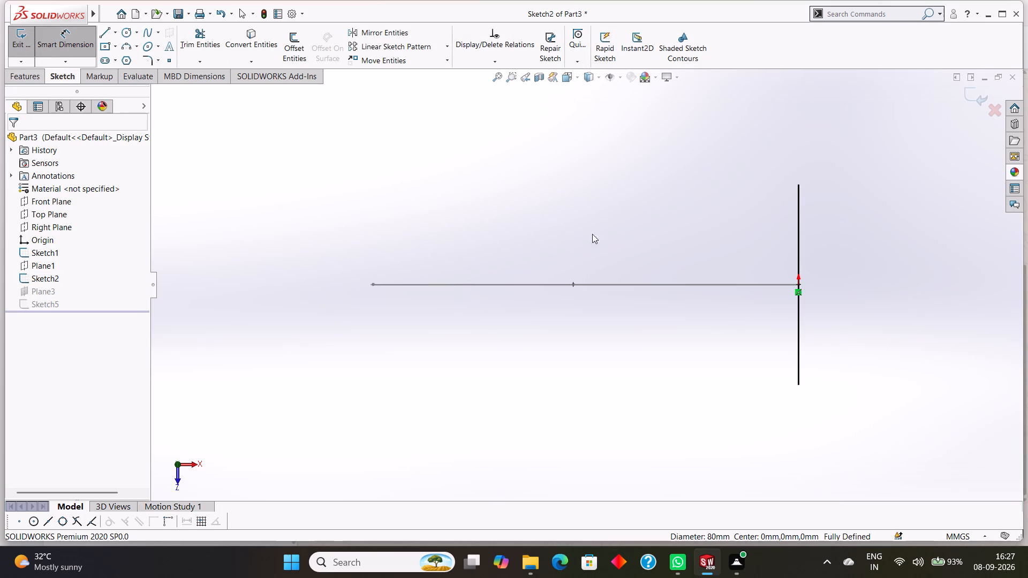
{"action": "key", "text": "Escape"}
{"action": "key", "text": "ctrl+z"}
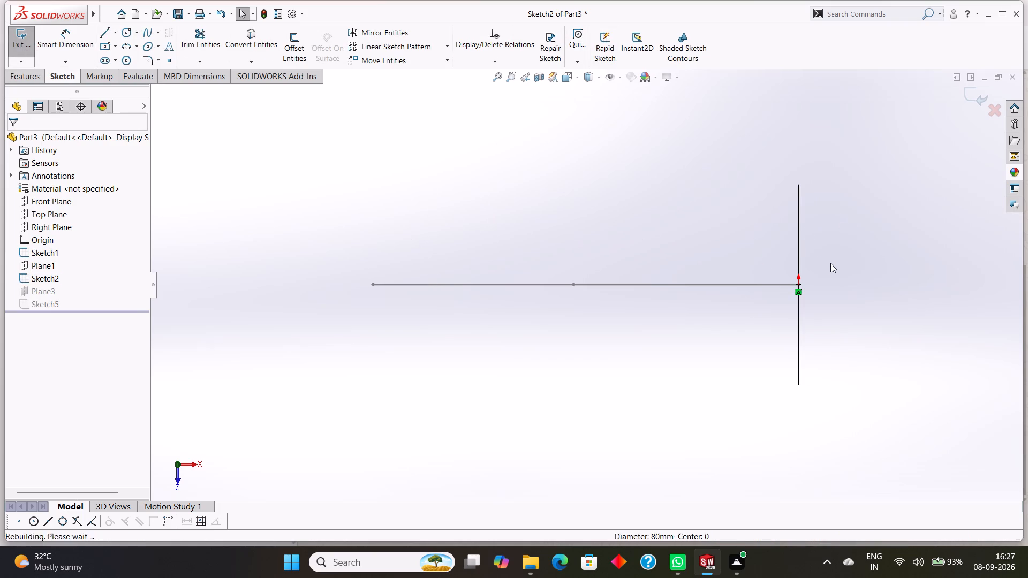
Undo the circle sketch at the vertical leg's end and the reference plane it was drawn on.
{"action": "middle_click_drag", "start_coordinate": [835, 264], "coordinate": [848, 210]}
{"action": "key", "text": "ctrl+z"}
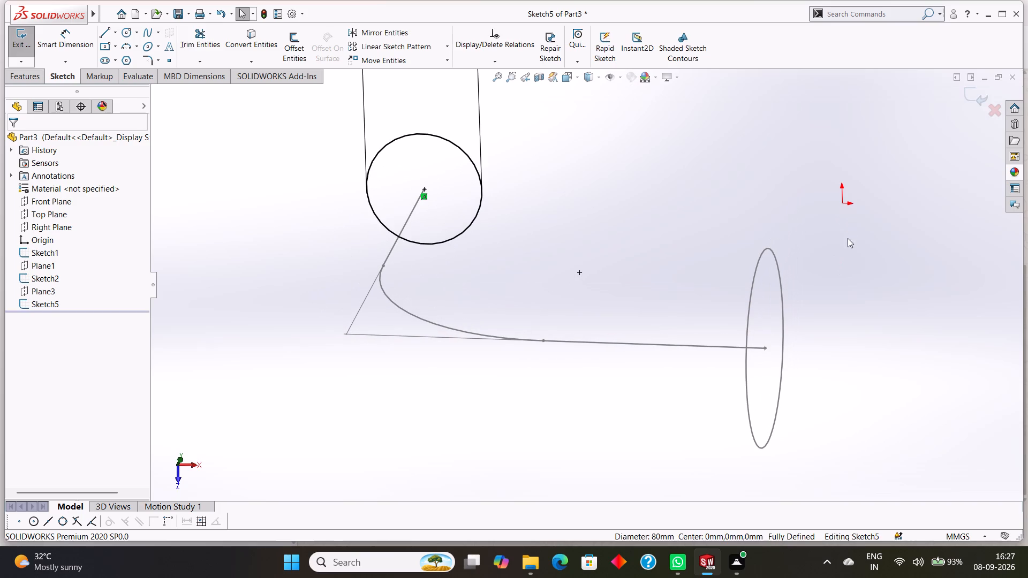
{"action": "key", "text": "ctrl+z"}
{"action": "key", "text": "ctrl+z"}
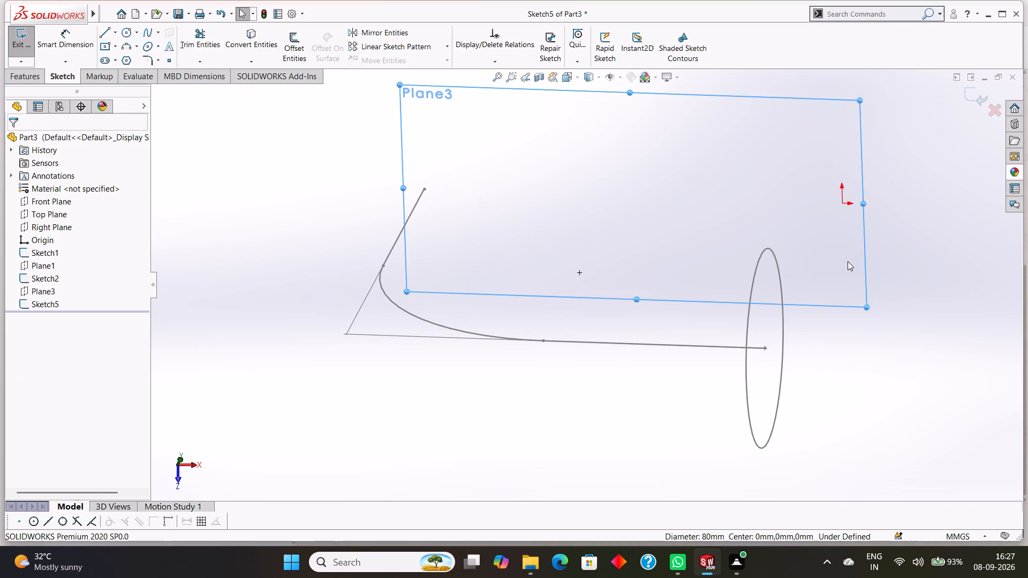
{"action": "key", "text": "ctrl+z"}
{"action": "key", "text": "ctrl+z"}
{"action": "key", "text": "ctrl+z"}
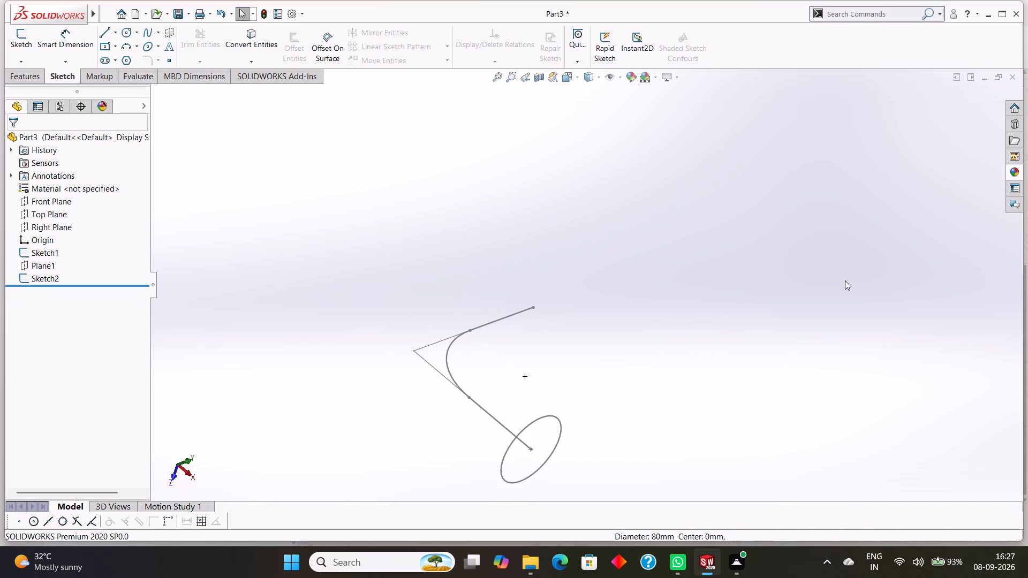
Undo the diameter settings on the profile circle at the origin until its dimension is removed.
{"action": "double_click", "coordinate": [605, 326]}
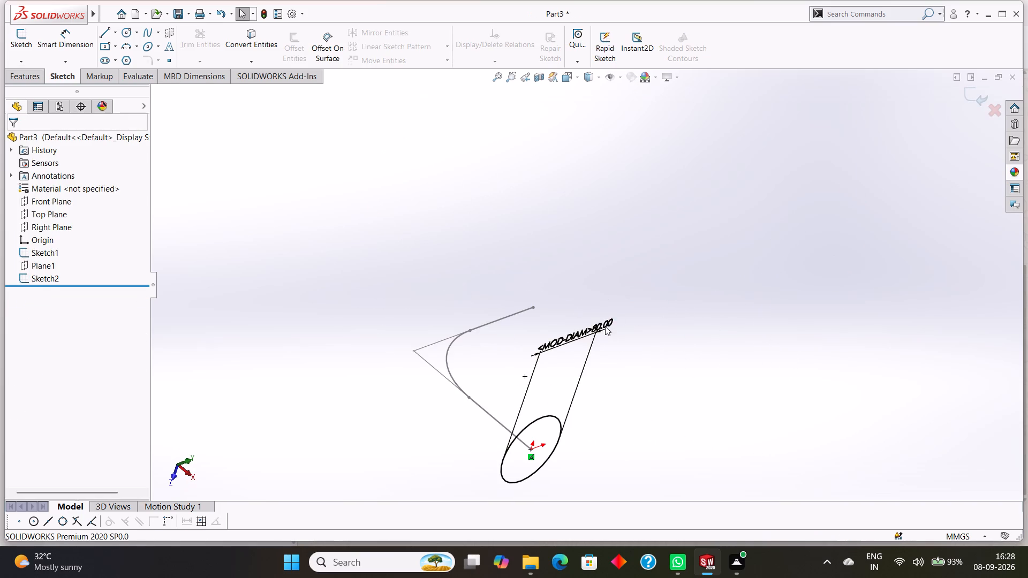
{"action": "left_click", "coordinate": [552, 414]}
{"action": "key", "text": "Escape"}
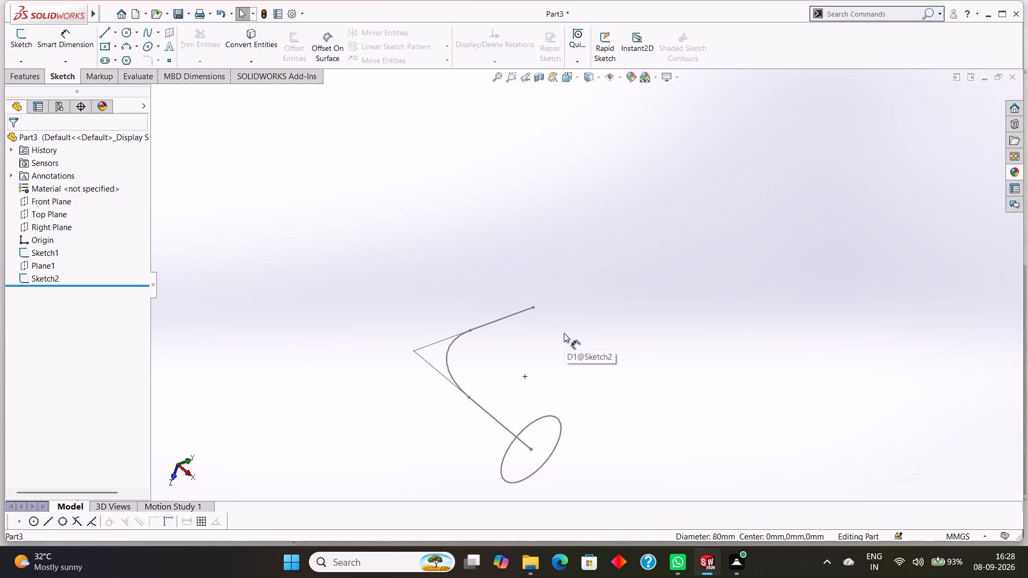
{"action": "key", "text": "ctrl+z"}
{"action": "key", "text": "ctrl+z"}
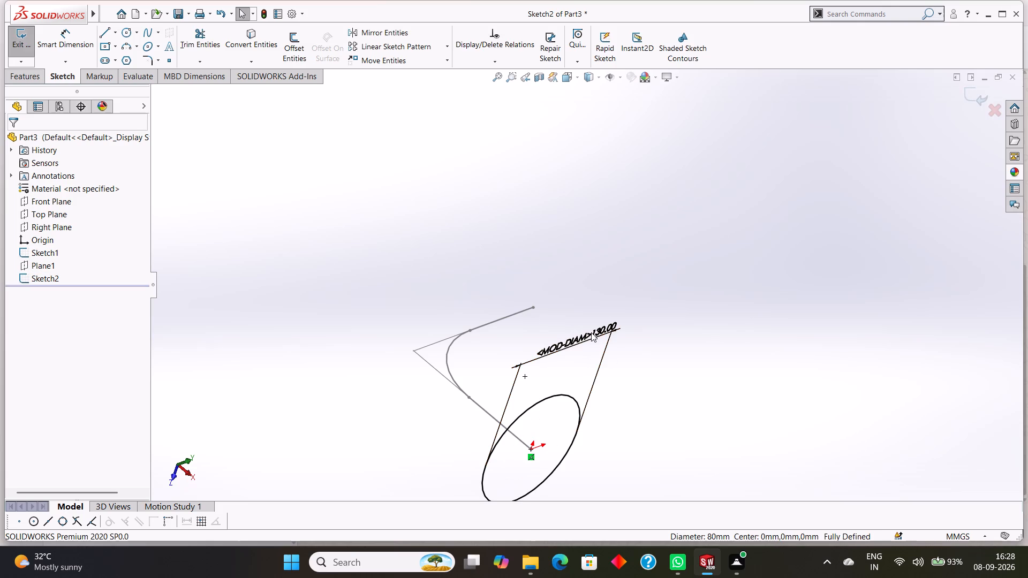
{"action": "double_click", "coordinate": [591, 332]}
{"action": "key", "text": "ctrl+z"}
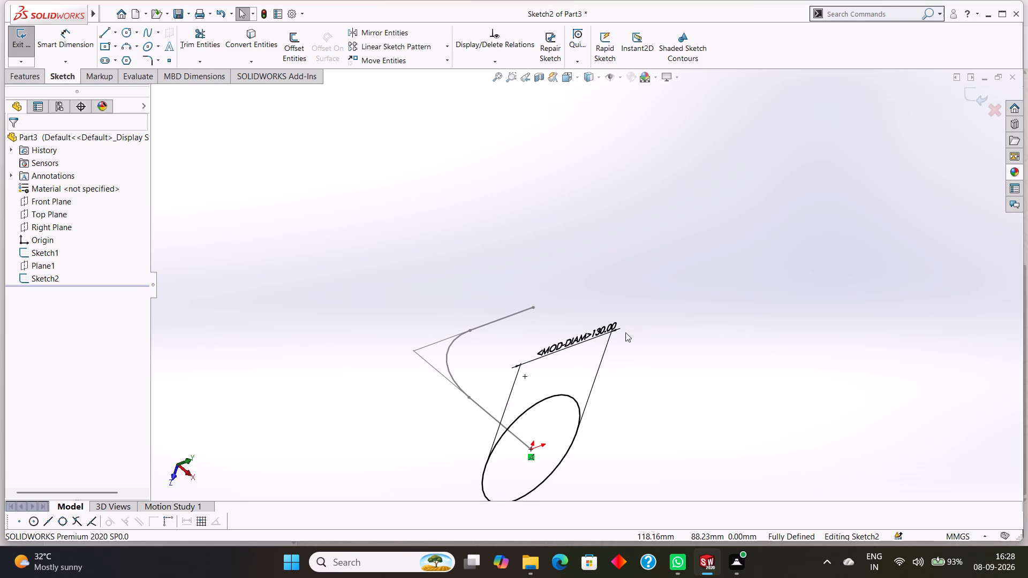
{"action": "key", "text": "ctrl+z"}
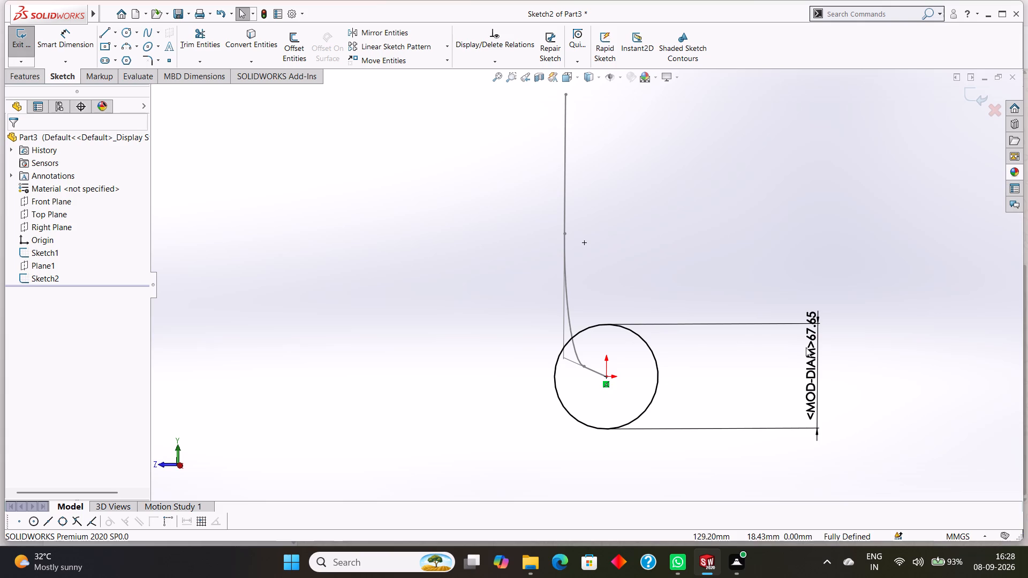
{"action": "double_click", "coordinate": [810, 347]}
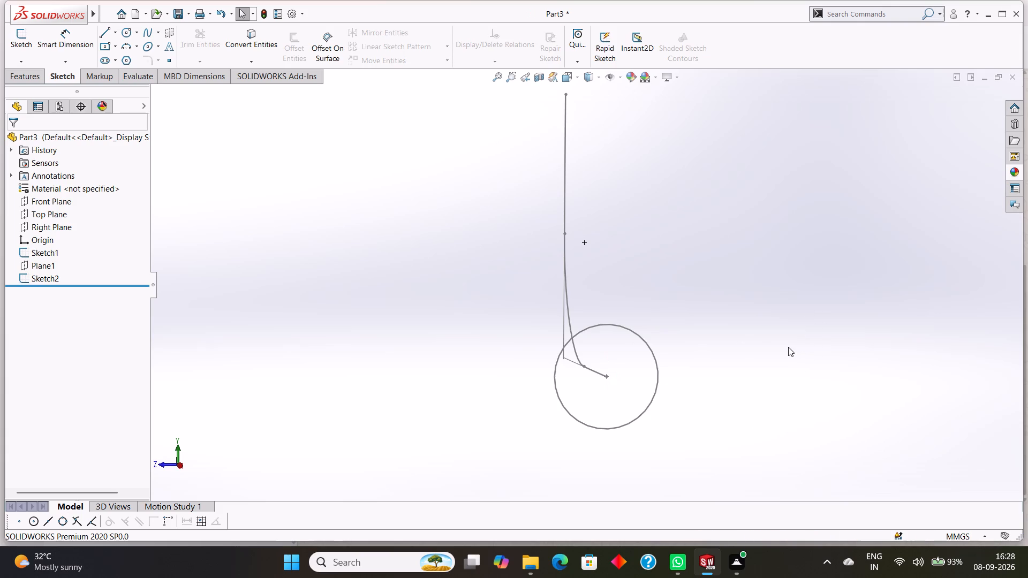
{"action": "key", "text": "ctrl+z"}
{"action": "key", "text": "ctrl+z"}
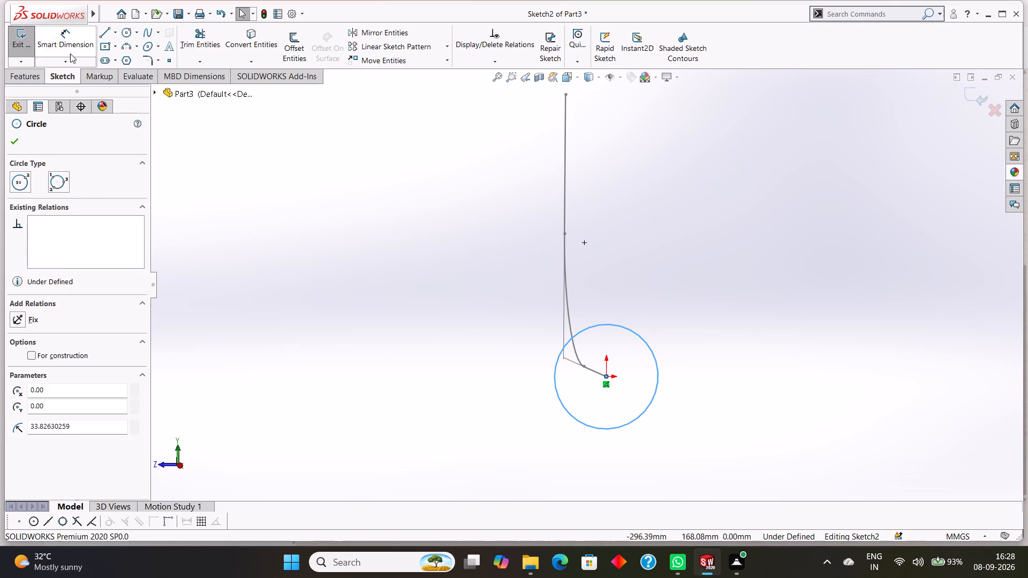
Dimension the profile circle at the origin to a diameter of 100 mm and finish the sketch.
{"action": "left_click", "coordinate": [70, 39]}
{"action": "left_click", "coordinate": [600, 322]}
{"action": "left_click", "coordinate": [743, 345]}
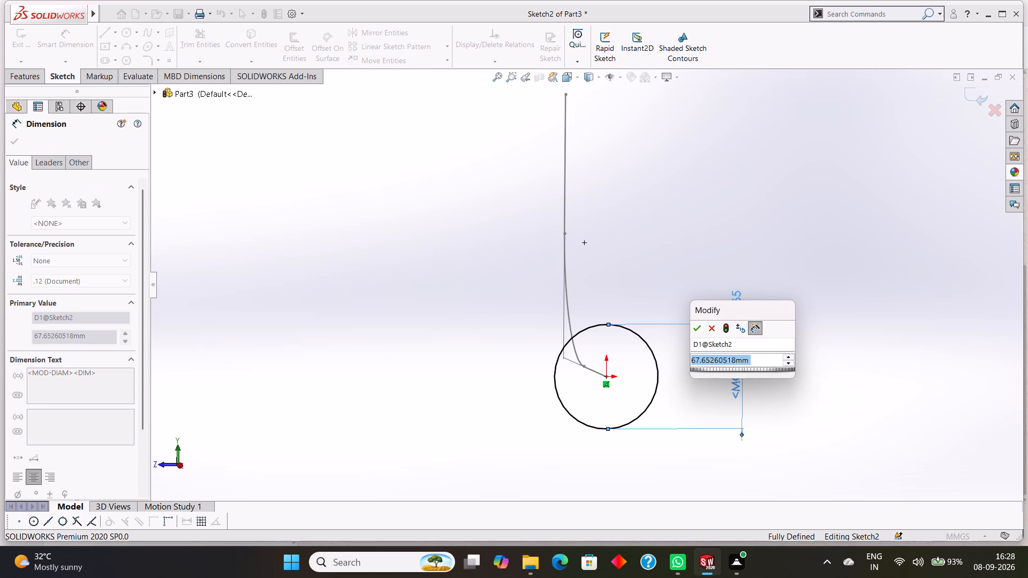
{"action": "type", "text": "100"}
{"action": "key", "text": "Return"}
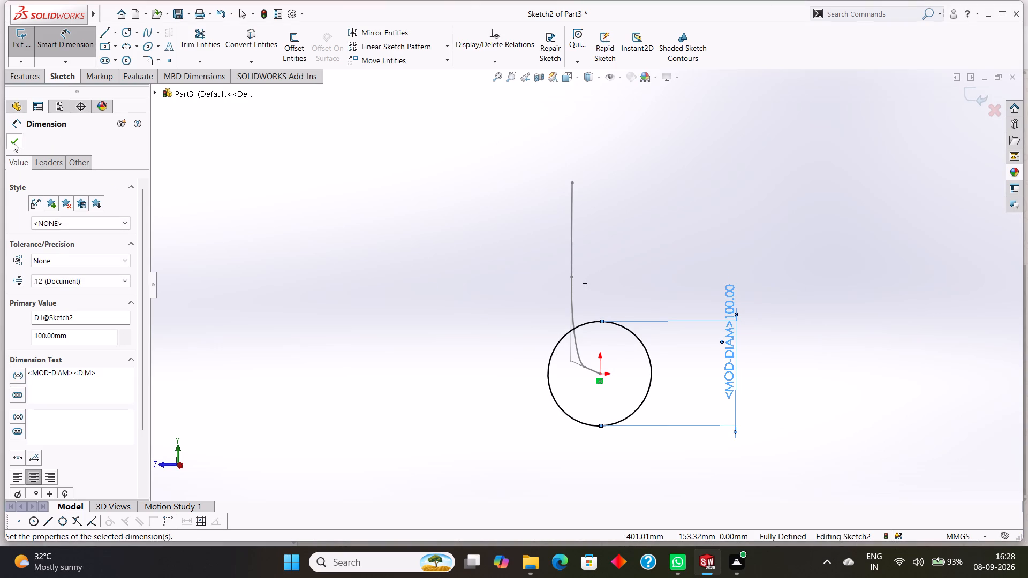
{"action": "middle_click_drag", "start_coordinate": [661, 183], "coordinate": [639, 227]}
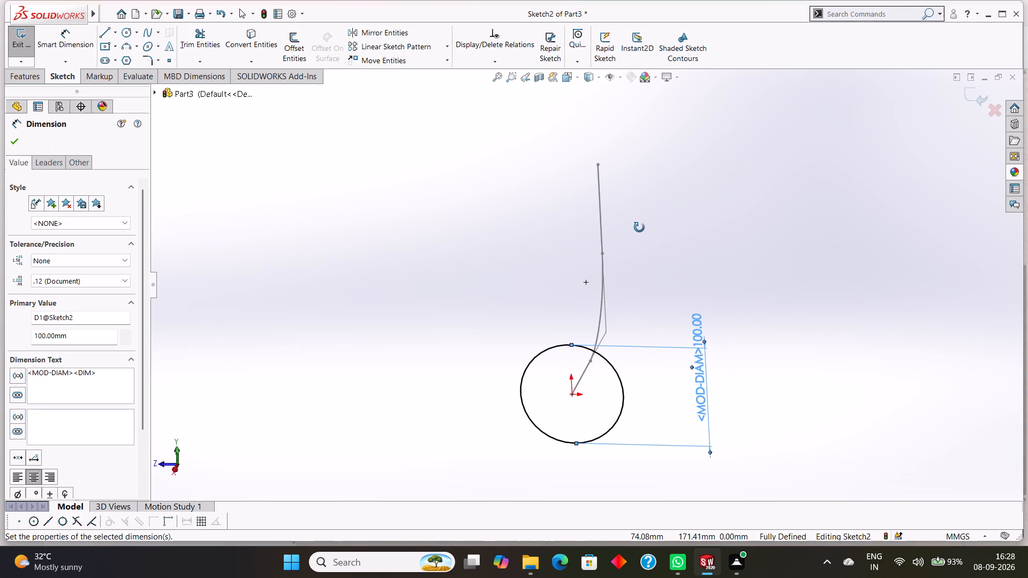
{"action": "middle_click_drag", "start_coordinate": [639, 227], "coordinate": [674, 249]}
{"action": "middle_click_drag", "start_coordinate": [681, 207], "coordinate": [742, 284]}
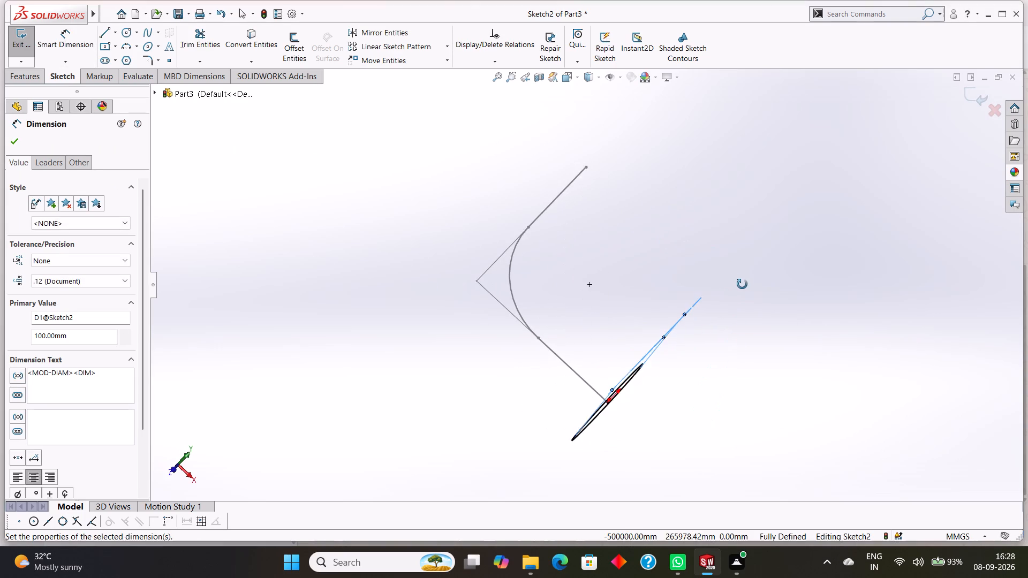
{"action": "middle_click_drag", "start_coordinate": [742, 284], "coordinate": [762, 302]}
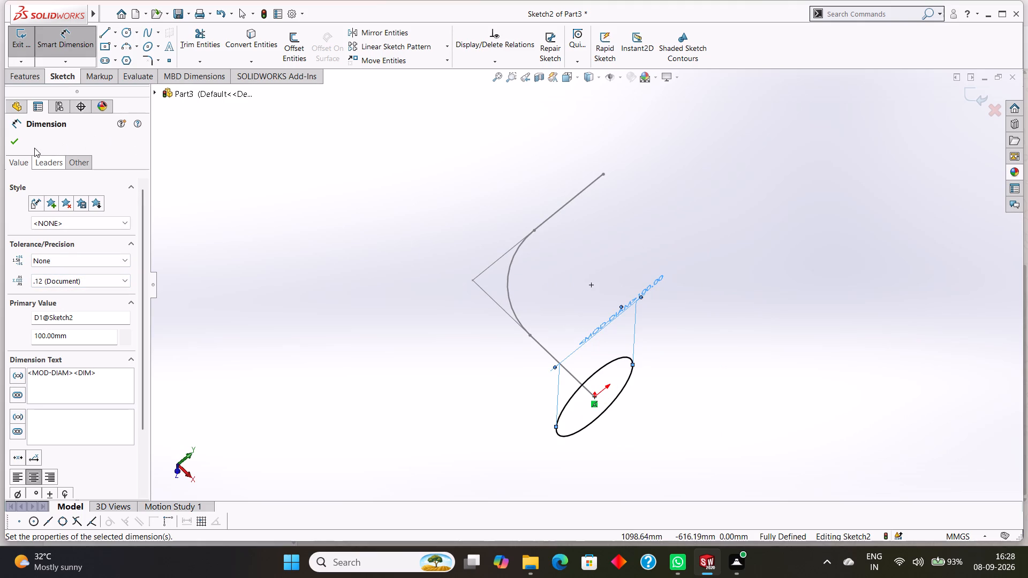
{"action": "left_click", "coordinate": [18, 139]}
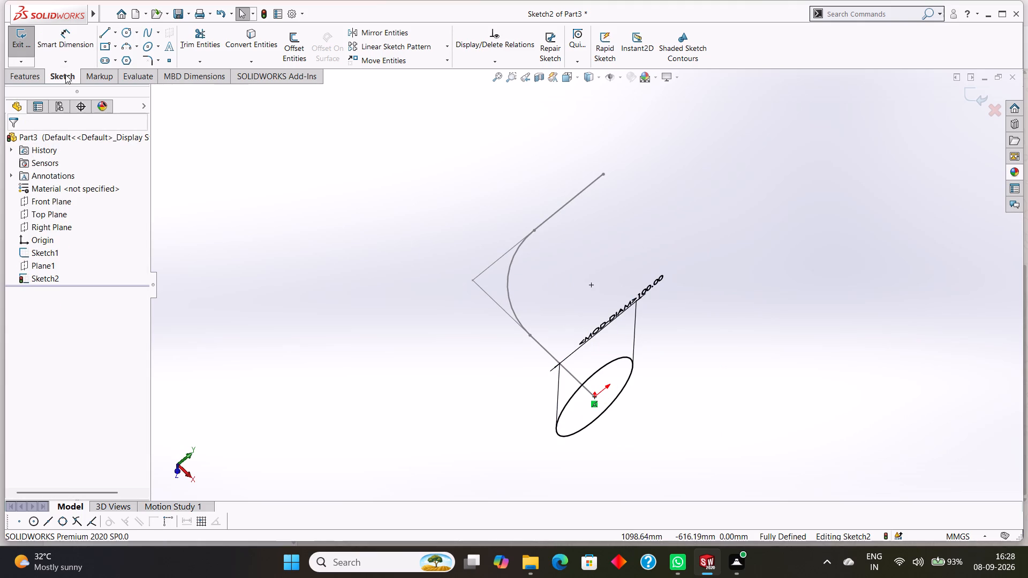
{"action": "left_click", "coordinate": [47, 213]}
{"action": "middle_click_drag", "start_coordinate": [449, 224], "coordinate": [473, 230]}
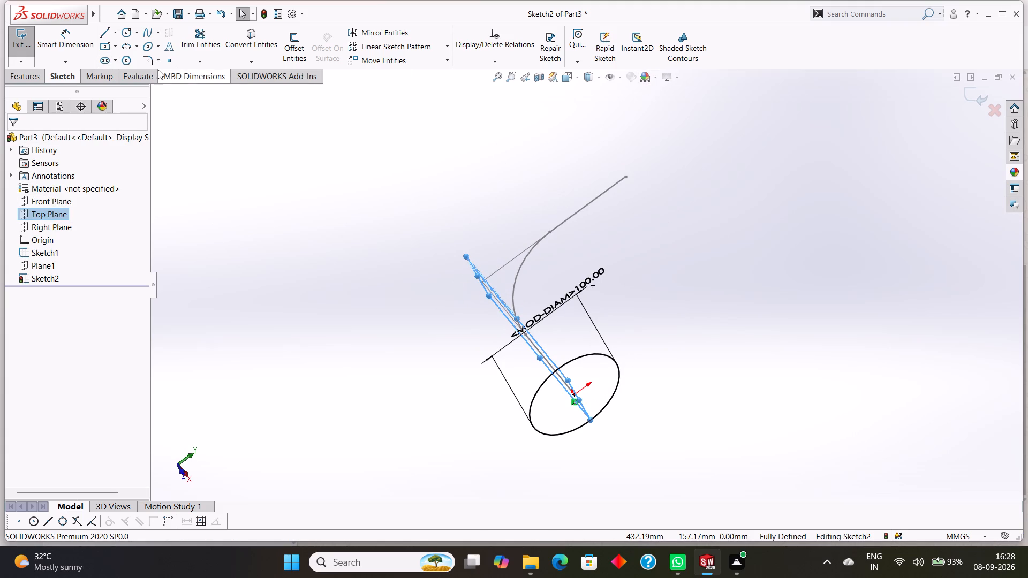
{"action": "left_click", "coordinate": [17, 47]}
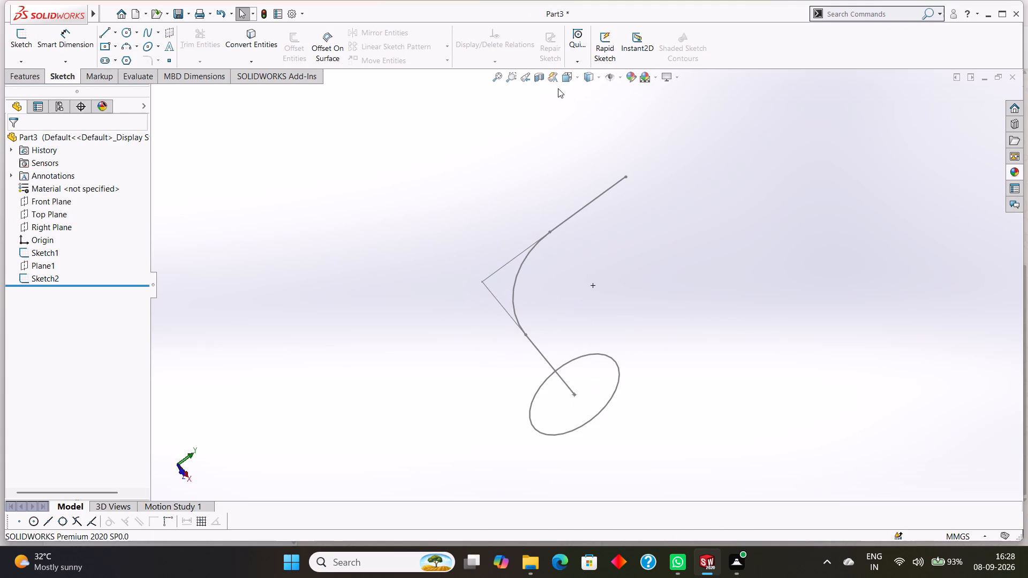
Create a reference plane parallel to the Top Plane through the free endpoint of the path's vertical leg.
{"action": "left_click", "coordinate": [33, 79]}
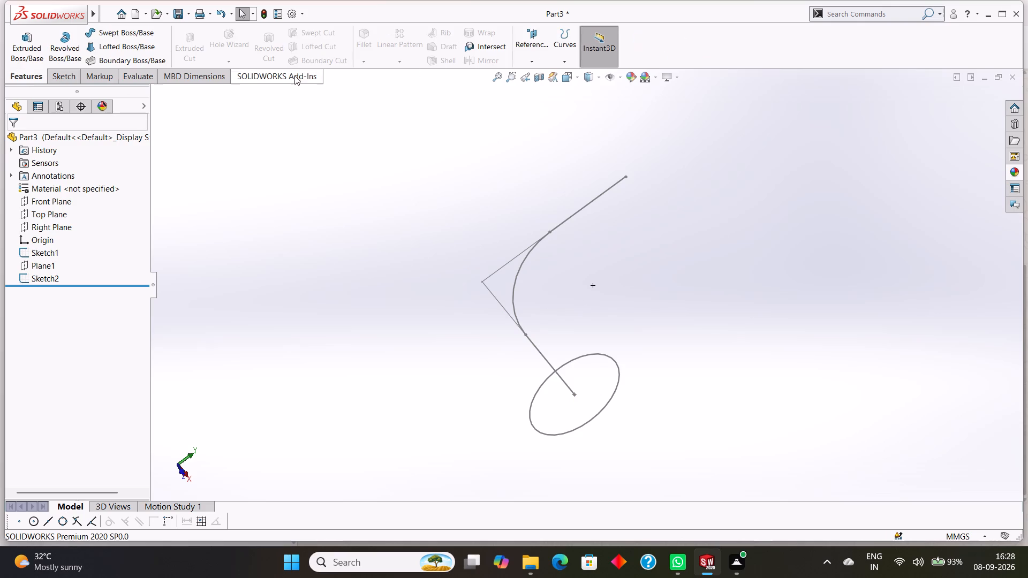
{"action": "left_click", "coordinate": [527, 62]}
{"action": "left_click", "coordinate": [531, 71]}
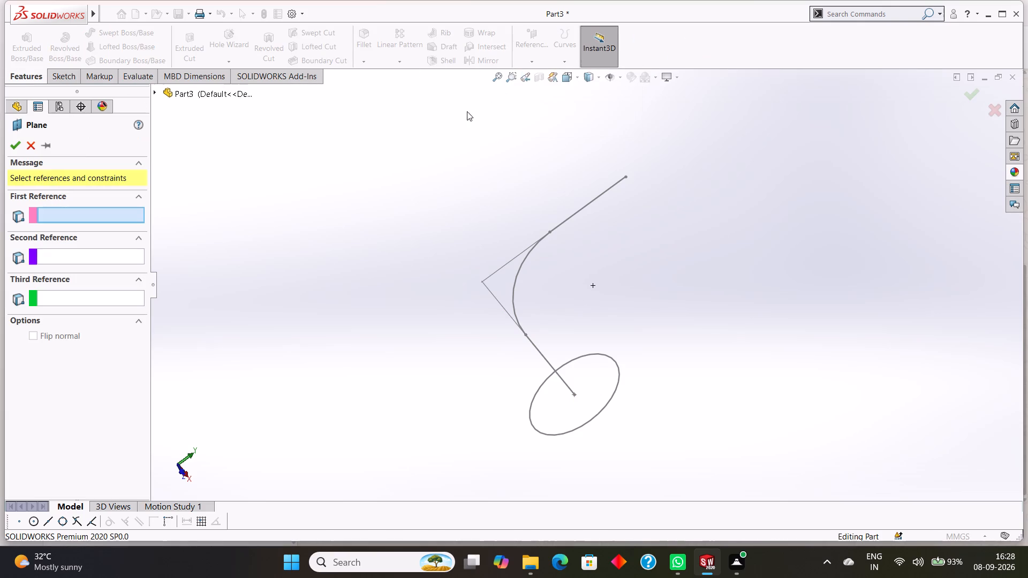
{"action": "left_click", "coordinate": [182, 90]}
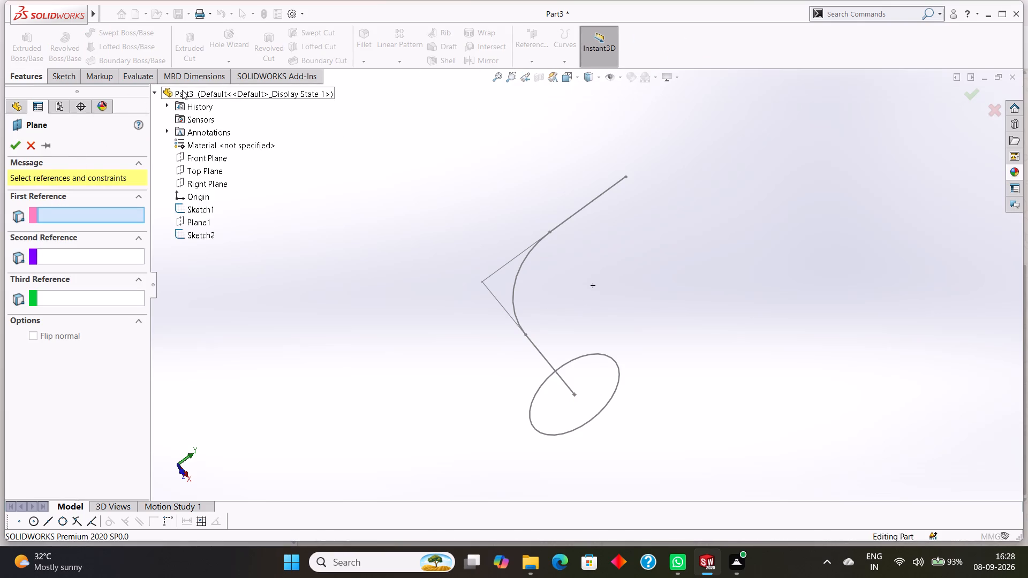
{"action": "left_click", "coordinate": [201, 169]}
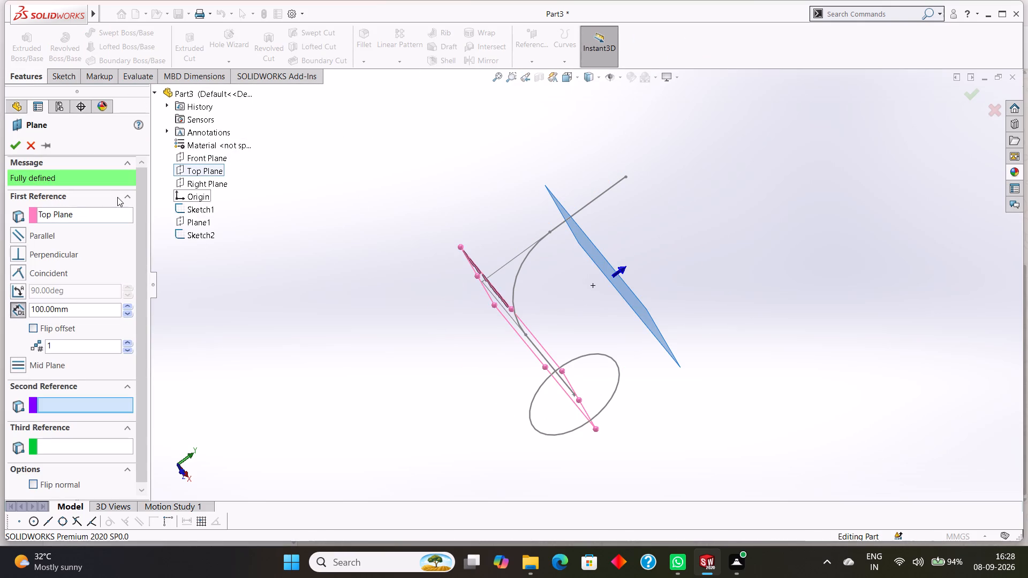
{"action": "left_click", "coordinate": [625, 177]}
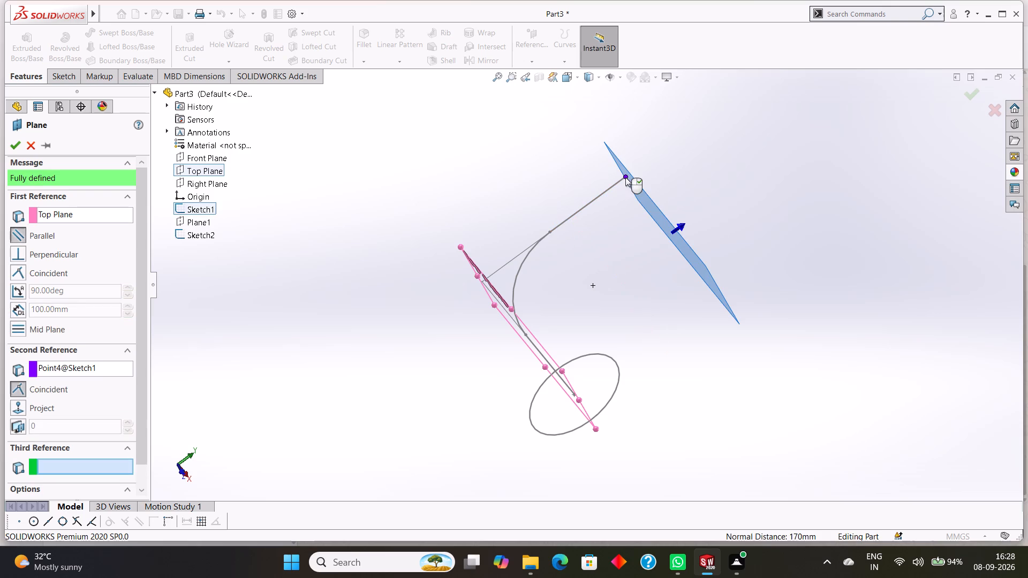
{"action": "left_click", "coordinate": [9, 142]}
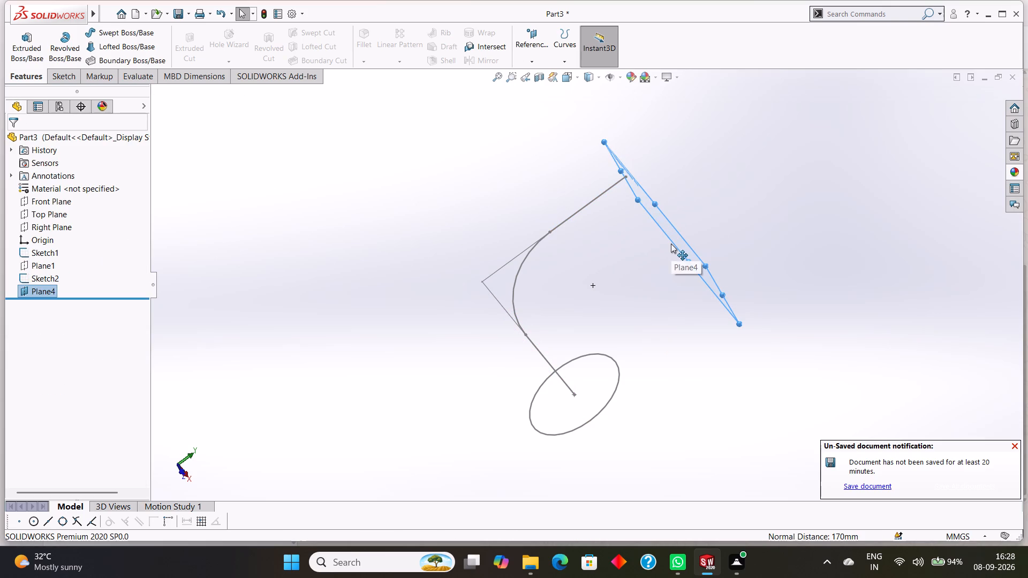
Sketch a circle of radius 50 mm on the new plane, centred on the vertical leg's endpoint.
{"action": "left_click", "coordinate": [671, 241]}
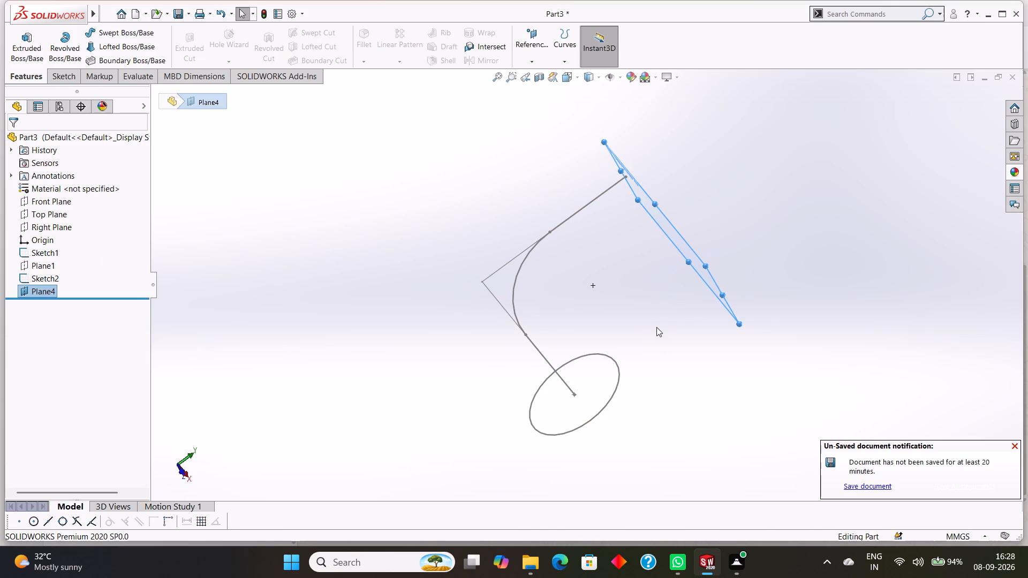
{"action": "key", "text": "ctrl+8"}
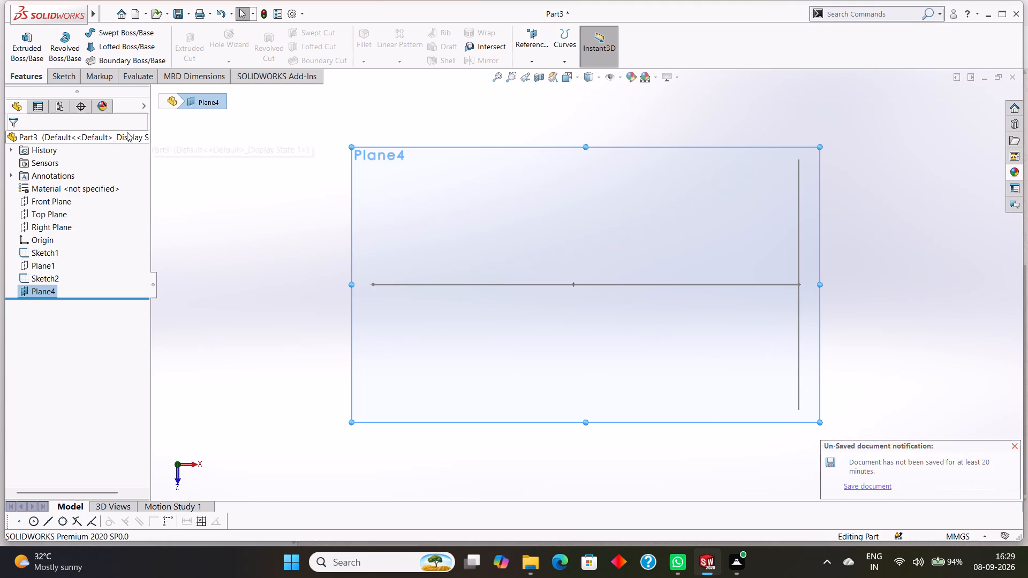
{"action": "left_click", "coordinate": [71, 81]}
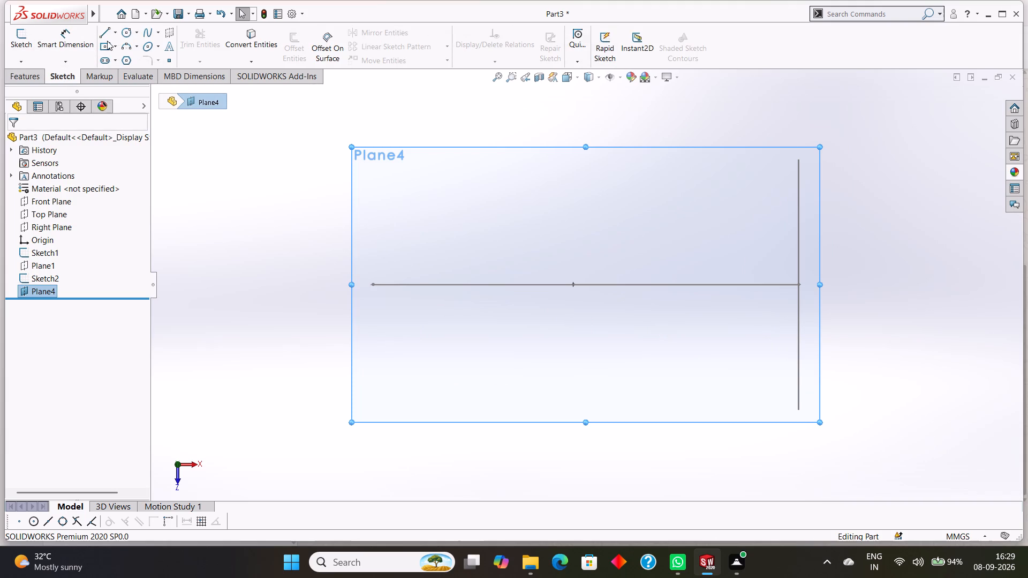
{"action": "left_click", "coordinate": [135, 38]}
{"action": "left_click", "coordinate": [142, 43]}
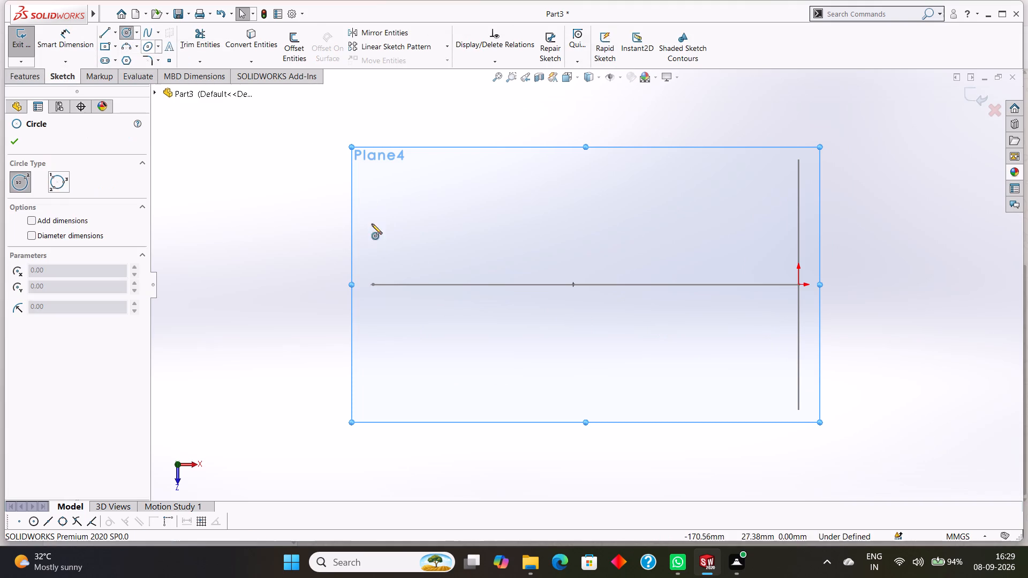
{"action": "left_click", "coordinate": [373, 284]}
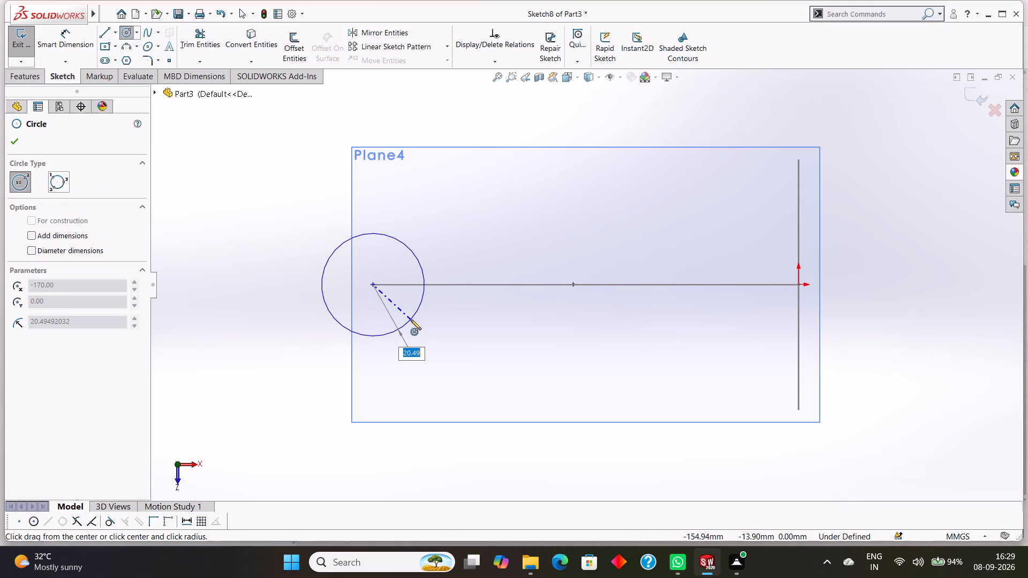
{"action": "key", "text": "1"}
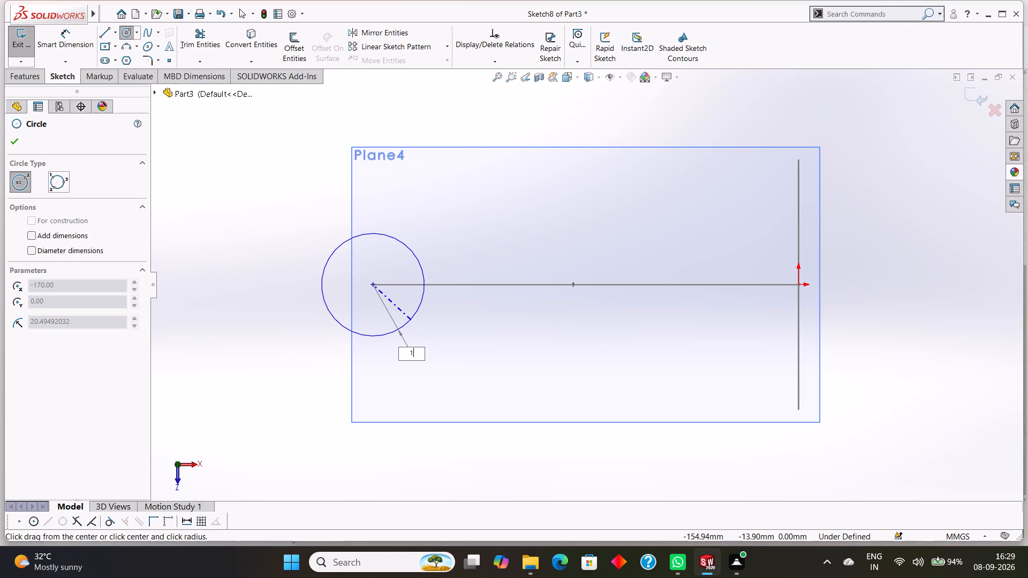
{"action": "key", "text": "BackSpace"}
{"action": "type", "text": "50"}
{"action": "key", "text": "Return"}
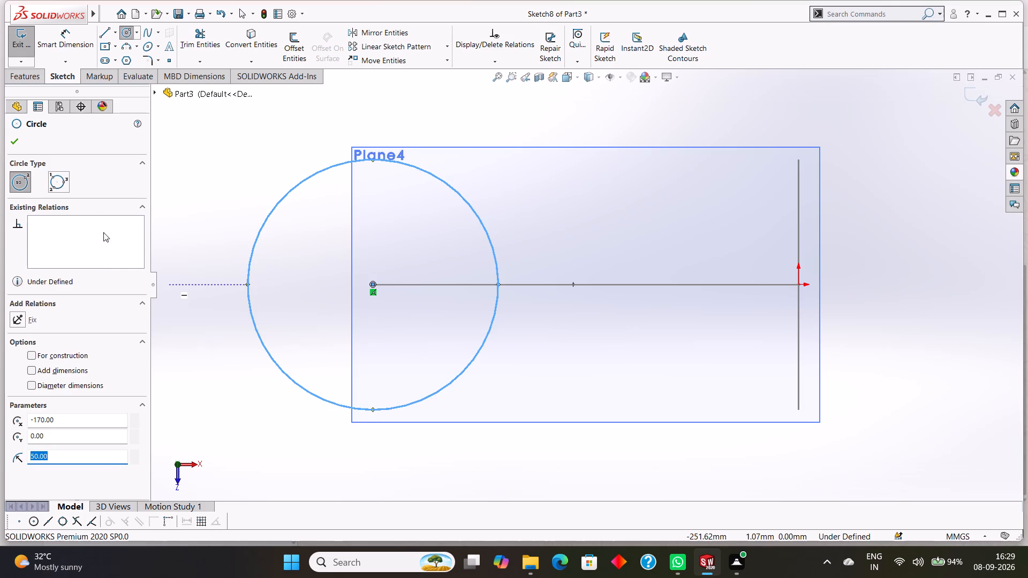
{"action": "left_click", "coordinate": [19, 138]}
Dimension the circle at the vertical leg's end to a diameter of 100 mm.
{"action": "left_click", "coordinate": [62, 43]}
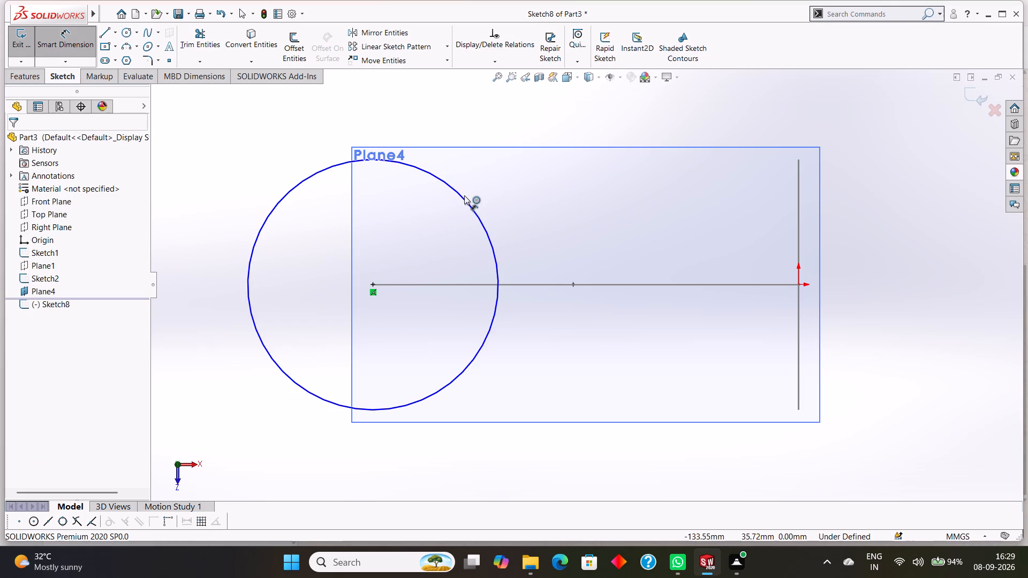
{"action": "left_click", "coordinate": [464, 200]}
{"action": "left_click", "coordinate": [555, 208]}
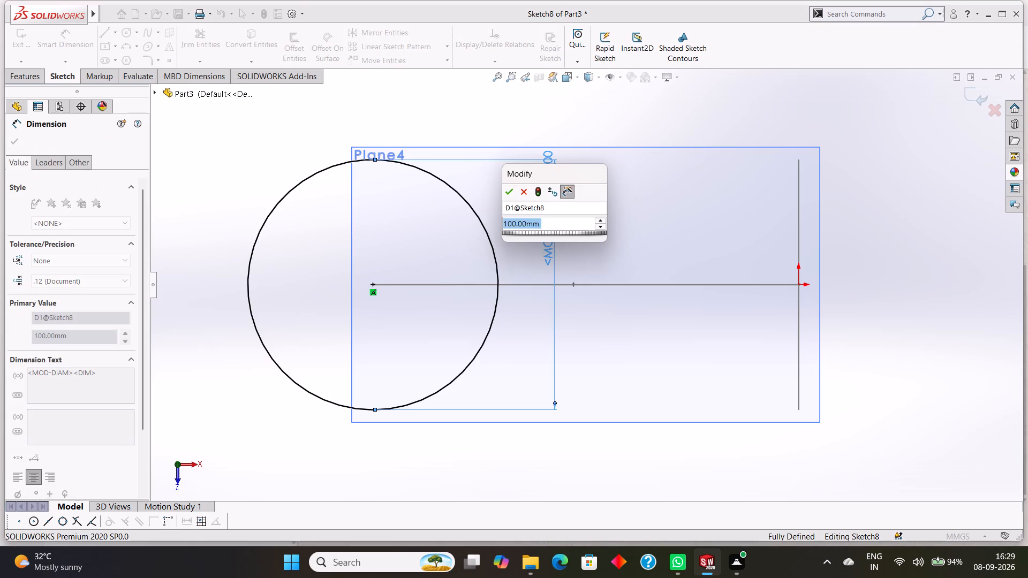
{"action": "type", "text": "100"}
{"action": "key", "text": "Return"}
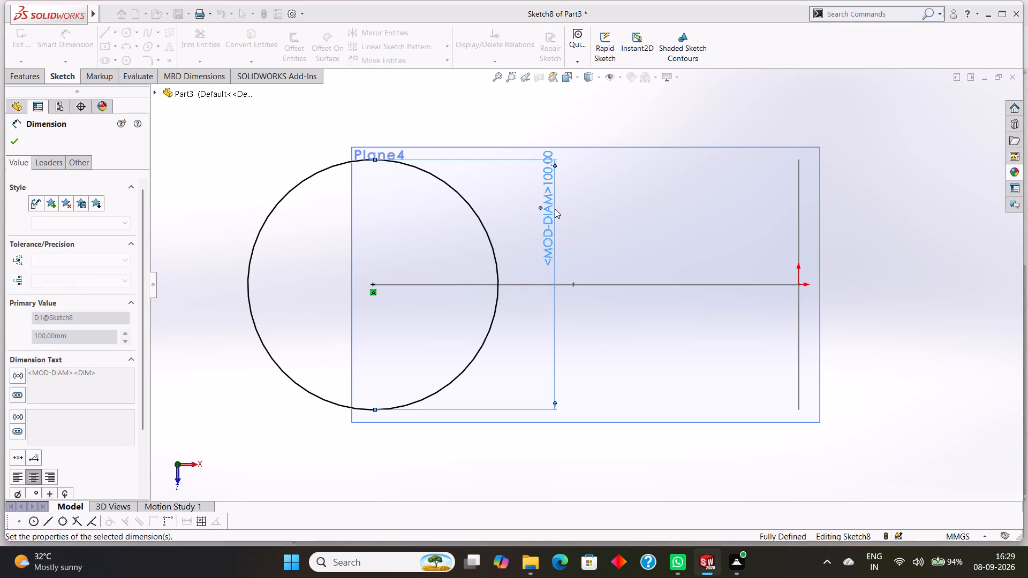
{"action": "left_click", "coordinate": [13, 142]}
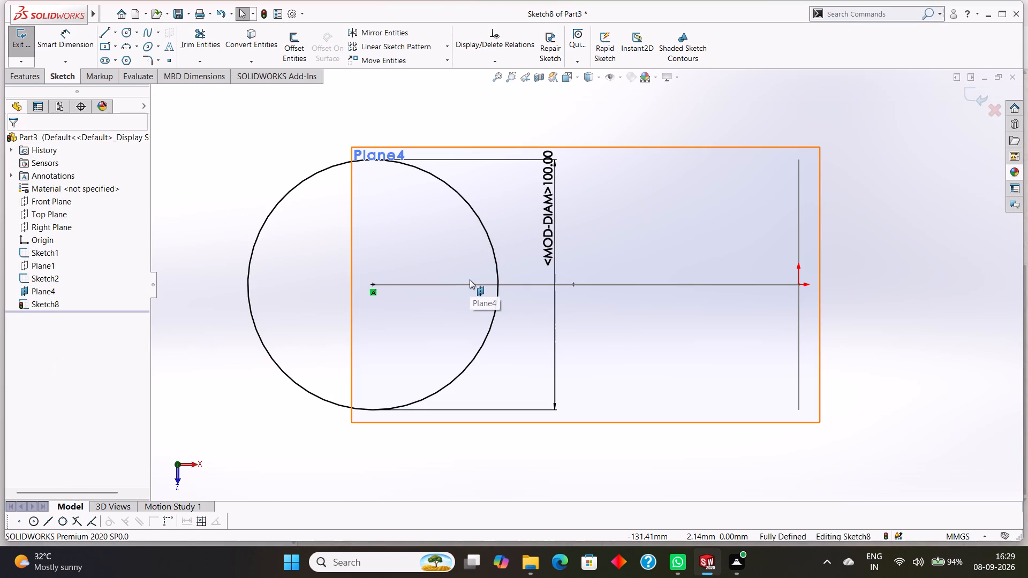
Hide the reference plane at the vertical leg's end and finish the circle sketch.
{"action": "middle_click_drag", "start_coordinate": [891, 294], "coordinate": [911, 249]}
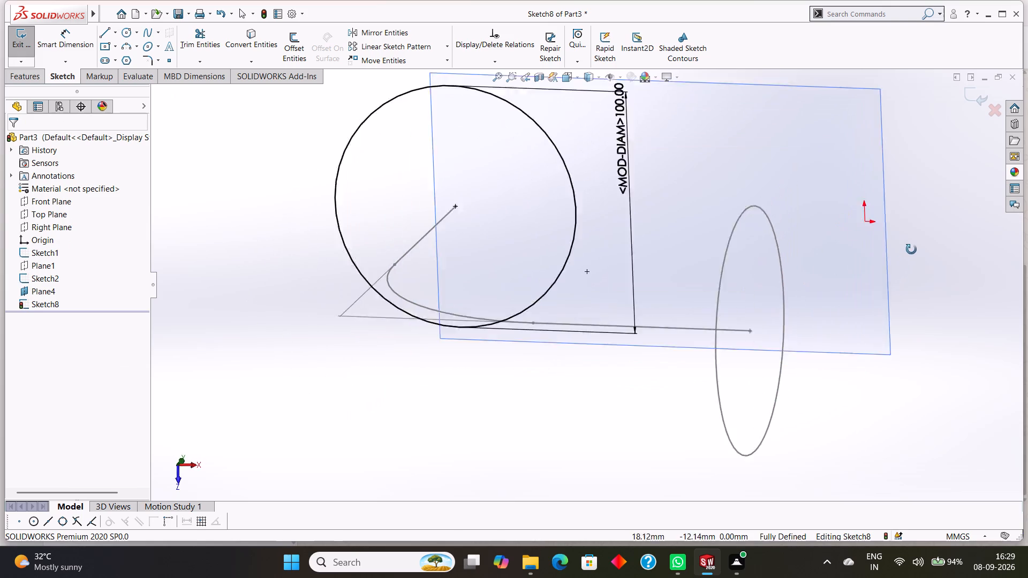
{"action": "middle_click_drag", "start_coordinate": [911, 249], "coordinate": [927, 254]}
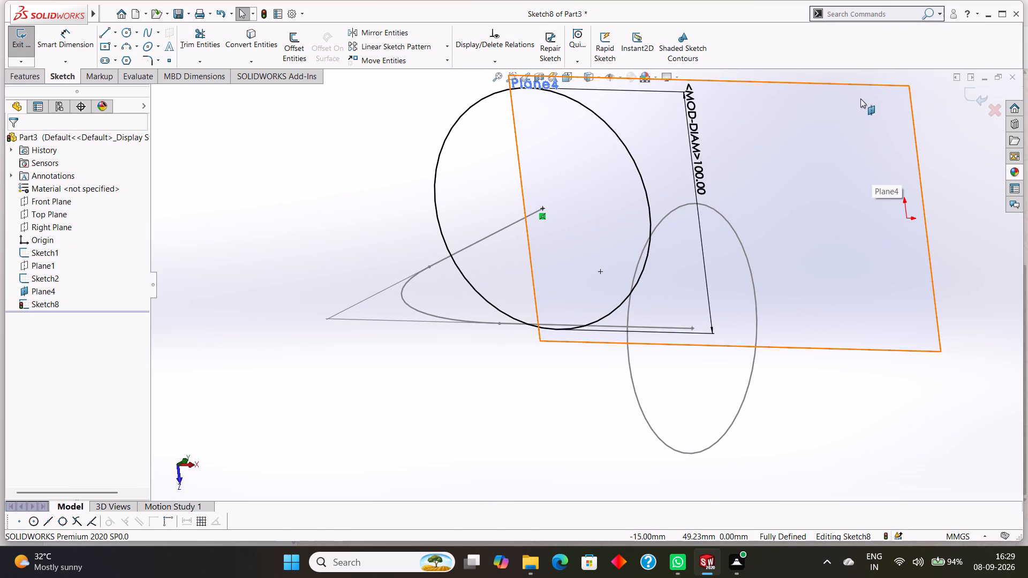
{"action": "right_click", "coordinate": [857, 84]}
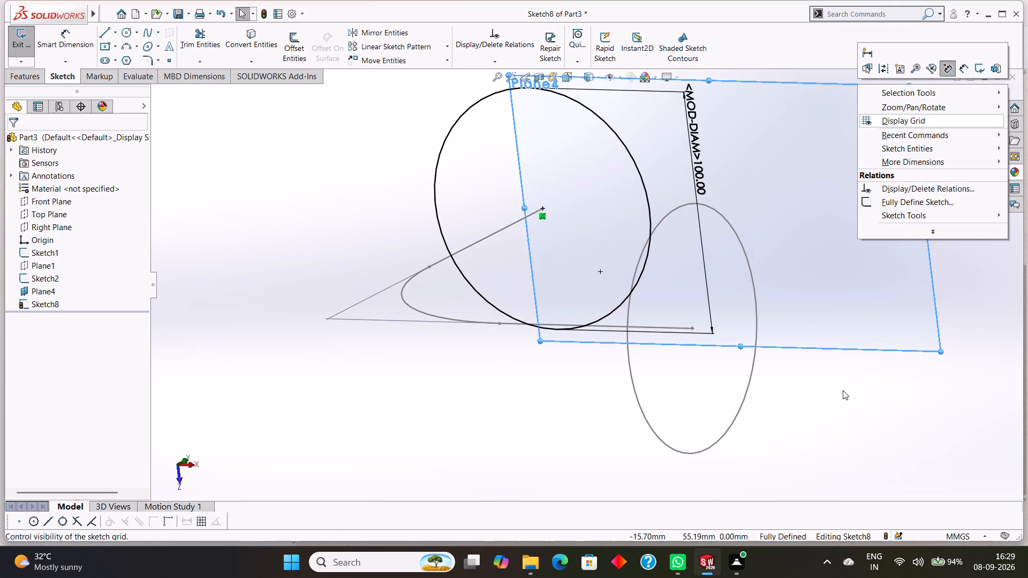
{"action": "left_click", "coordinate": [844, 393]}
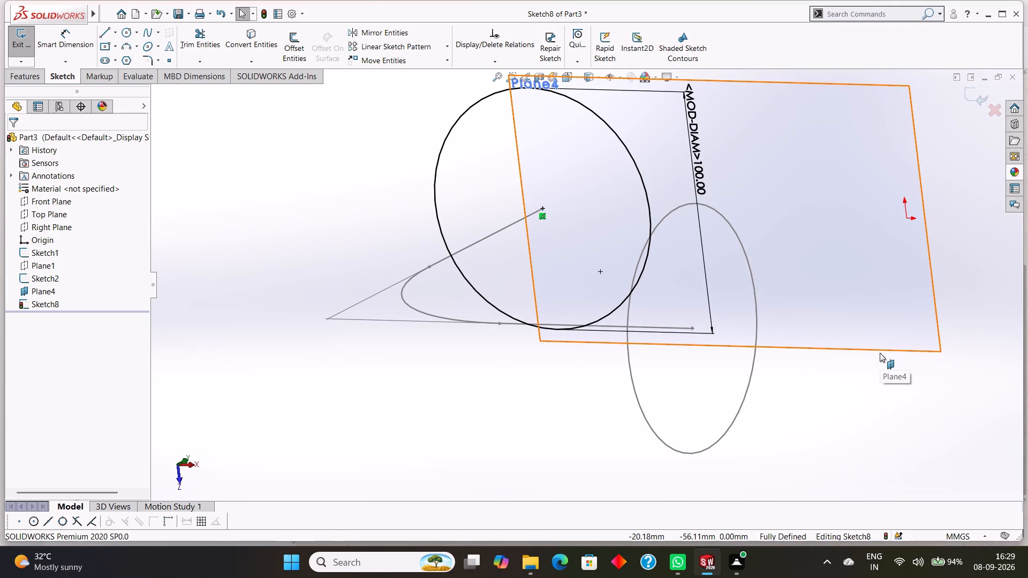
{"action": "left_click", "coordinate": [41, 290]}
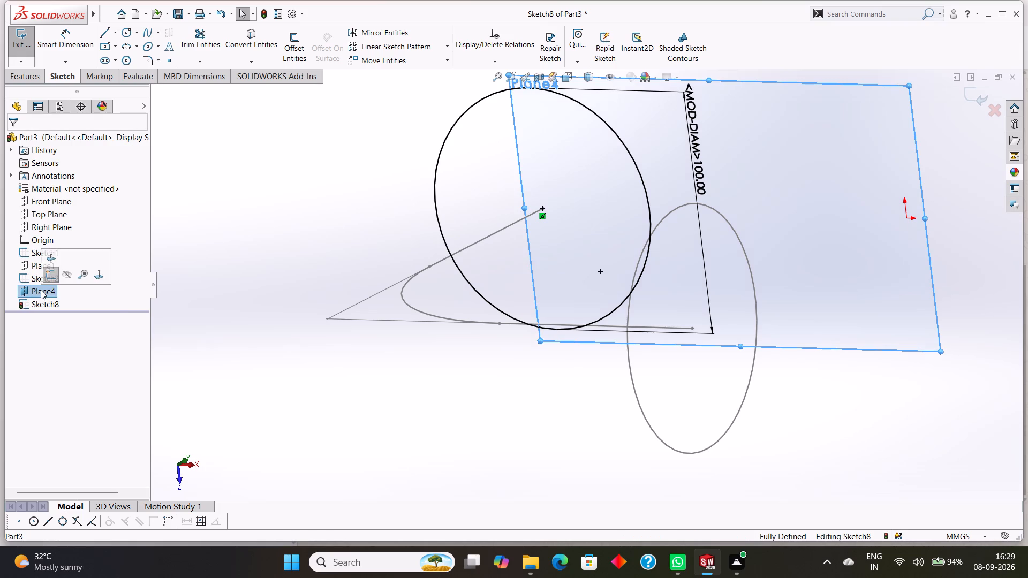
{"action": "right_click", "coordinate": [41, 290]}
{"action": "left_click", "coordinate": [67, 277]}
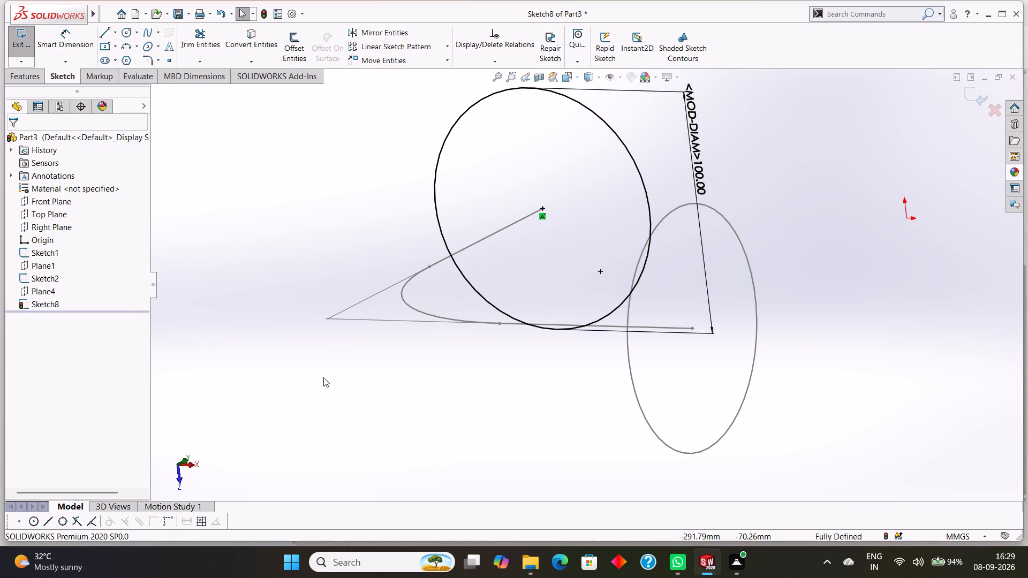
{"action": "middle_click_drag", "start_coordinate": [383, 381], "coordinate": [533, 385]}
{"action": "scroll", "coordinate": [532, 386], "scroll_direction": "up", "scroll_amount": 5}
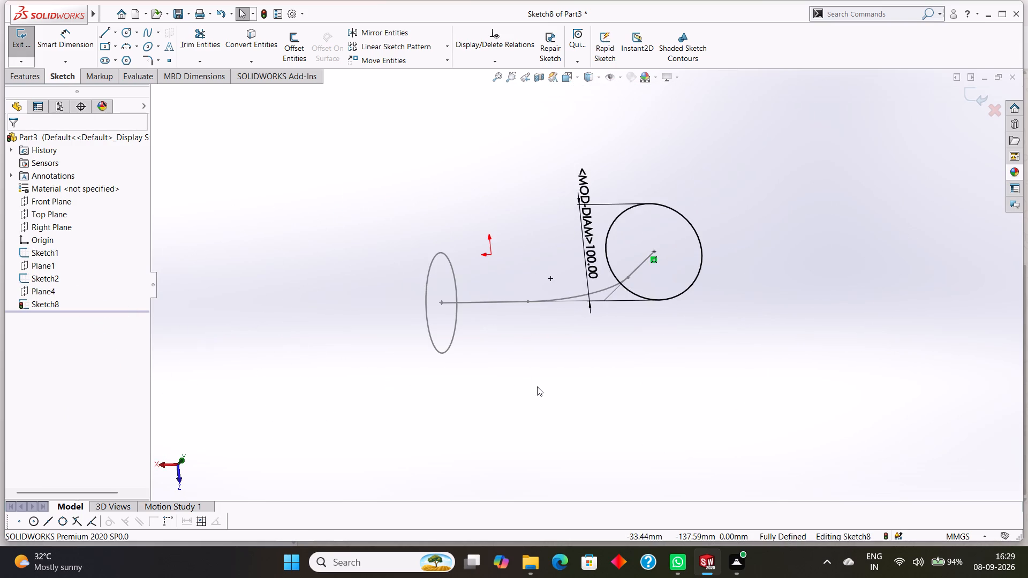
{"action": "middle_click_drag", "start_coordinate": [537, 386], "coordinate": [529, 468]}
{"action": "scroll", "coordinate": [529, 468], "scroll_direction": "up", "scroll_amount": 1}
{"action": "middle_click_drag", "start_coordinate": [721, 255], "coordinate": [721, 270]}
{"action": "scroll", "coordinate": [721, 255], "scroll_direction": "down", "scroll_amount": 1}
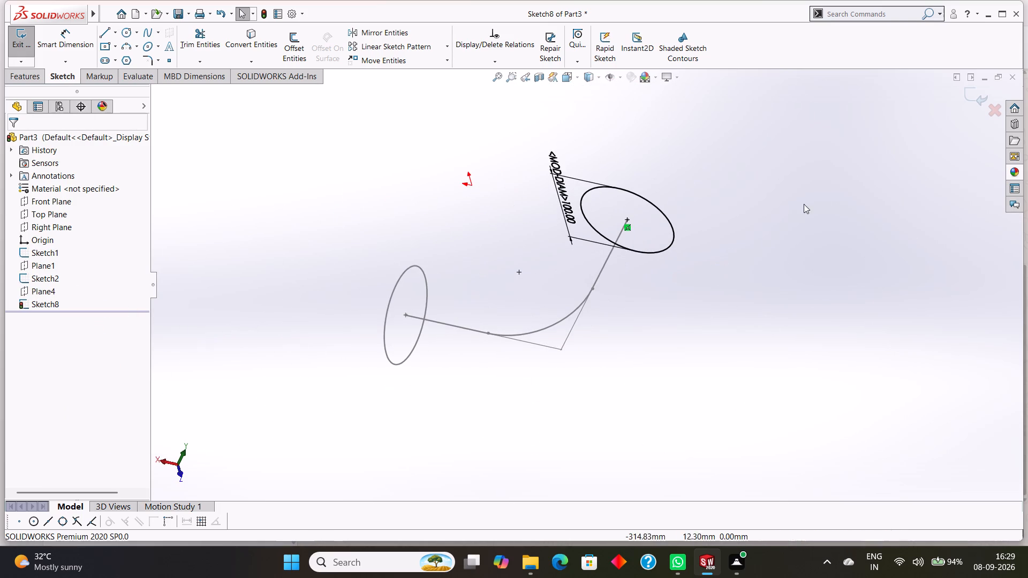
{"action": "left_click", "coordinate": [971, 92]}
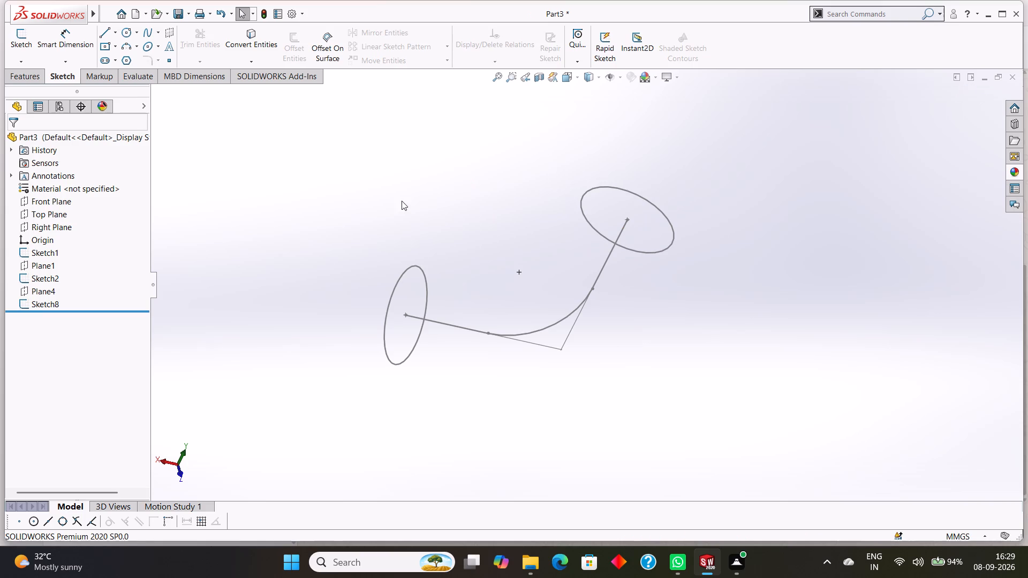
Sweep the 100 mm profile circle at the origin along the filleted L-shaped path as a solid boss.
{"action": "left_click", "coordinate": [37, 72]}
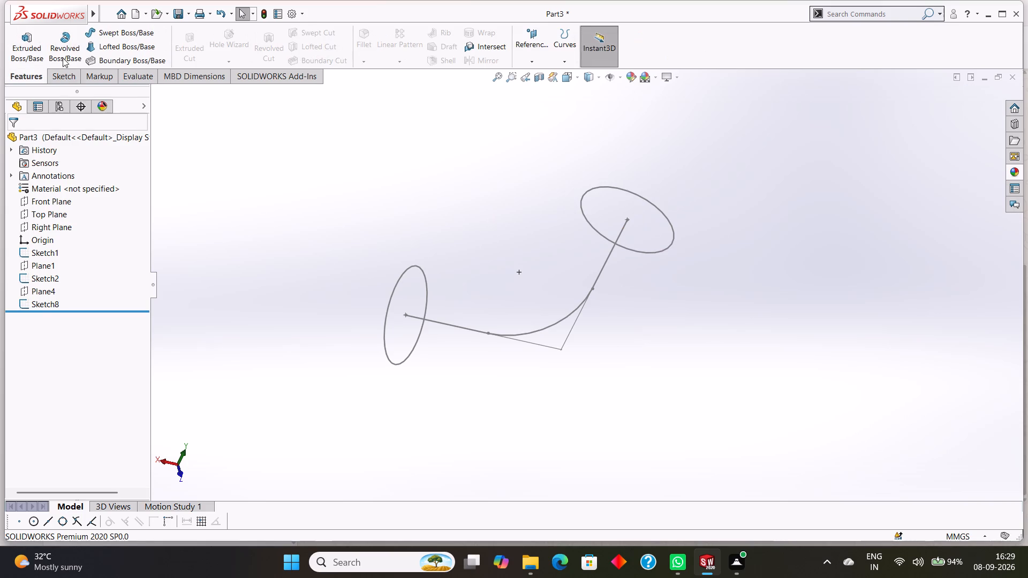
{"action": "left_click", "coordinate": [109, 30]}
{"action": "left_click", "coordinate": [403, 273]}
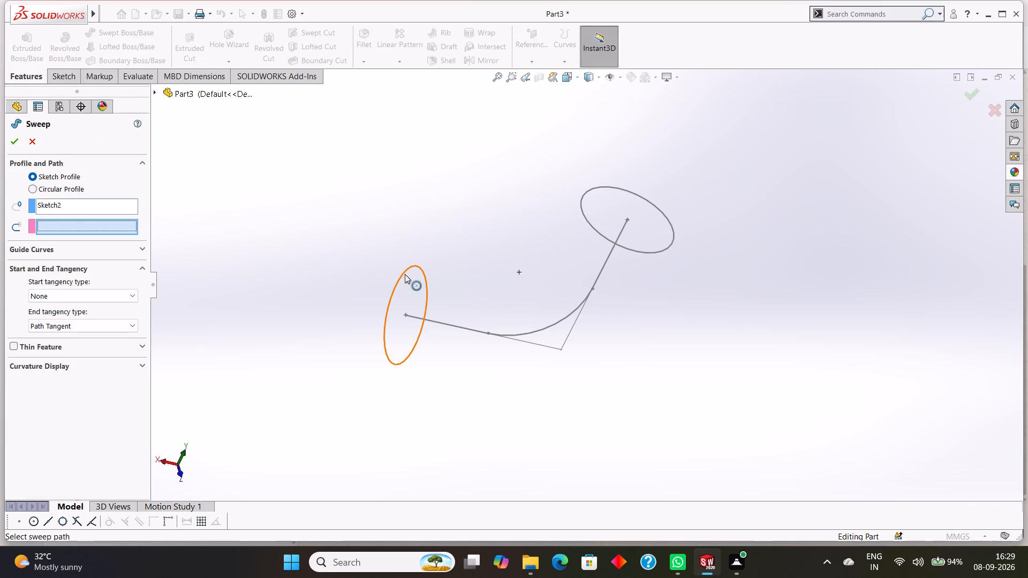
{"action": "left_click", "coordinate": [444, 326]}
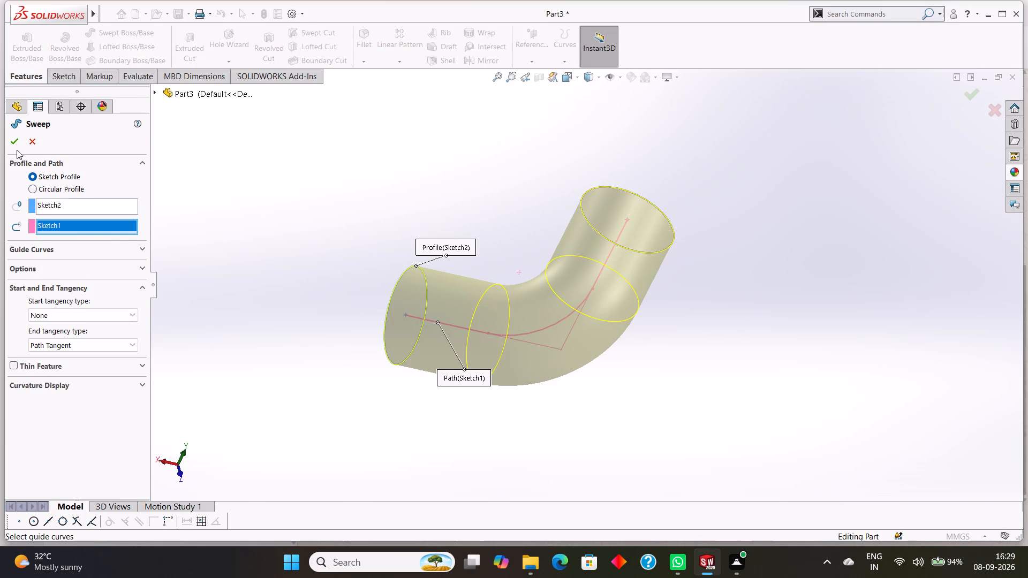
{"action": "left_click", "coordinate": [13, 146]}
{"action": "left_click", "coordinate": [736, 311]}
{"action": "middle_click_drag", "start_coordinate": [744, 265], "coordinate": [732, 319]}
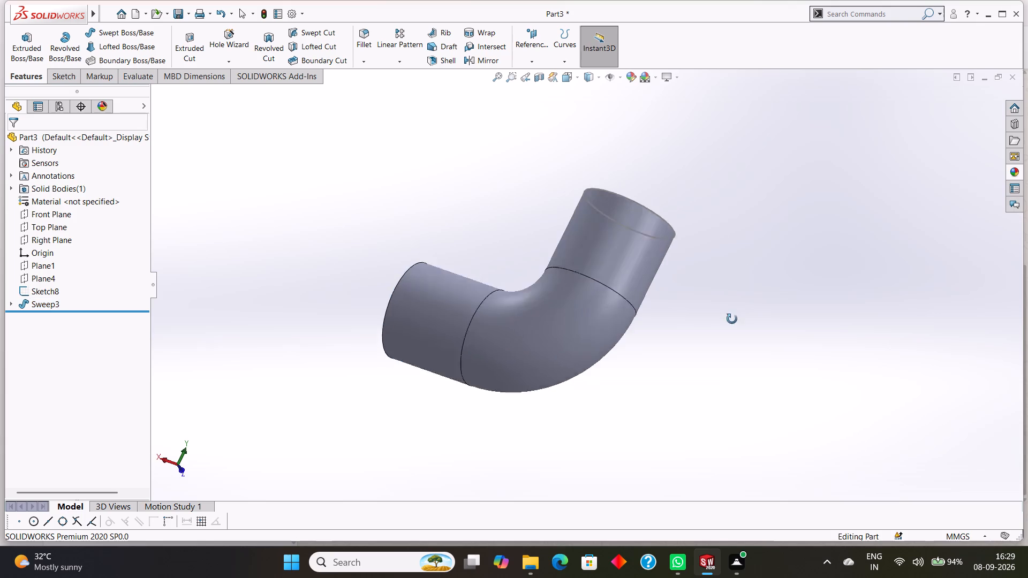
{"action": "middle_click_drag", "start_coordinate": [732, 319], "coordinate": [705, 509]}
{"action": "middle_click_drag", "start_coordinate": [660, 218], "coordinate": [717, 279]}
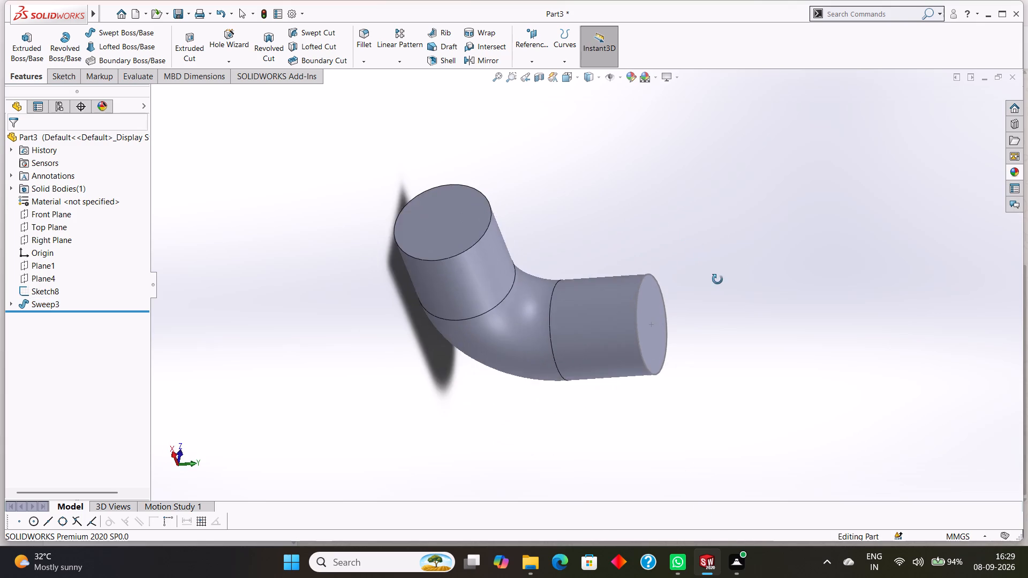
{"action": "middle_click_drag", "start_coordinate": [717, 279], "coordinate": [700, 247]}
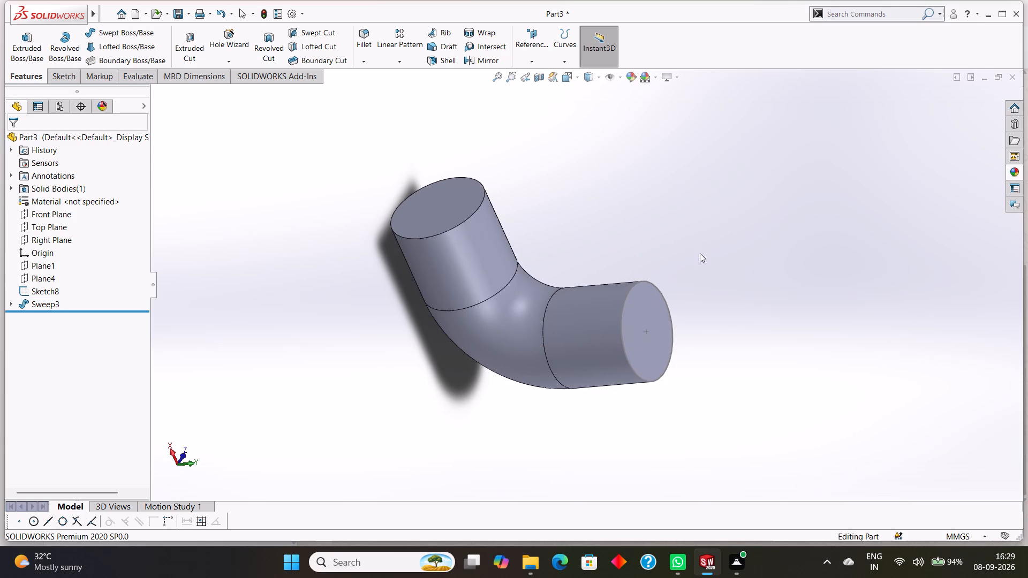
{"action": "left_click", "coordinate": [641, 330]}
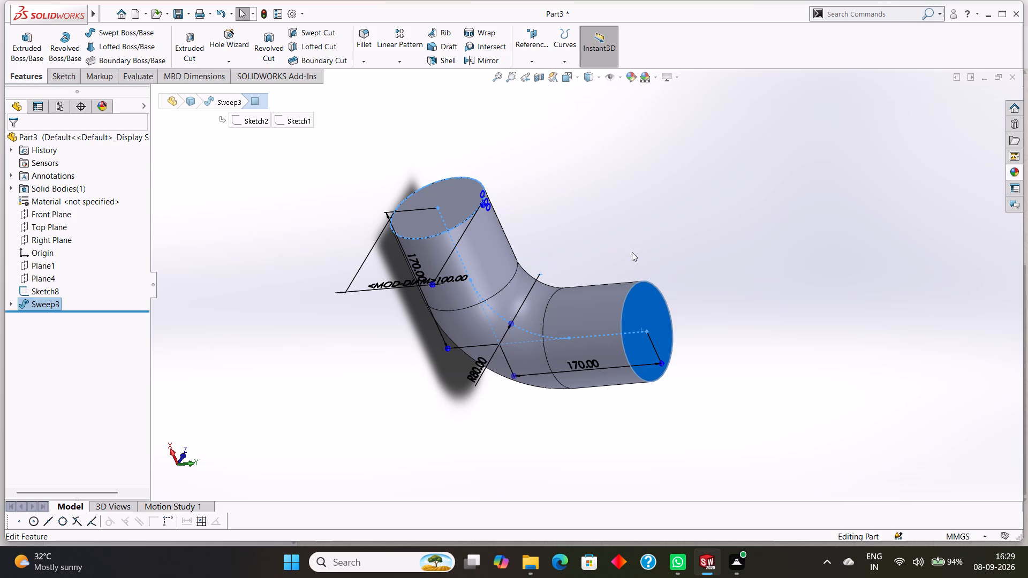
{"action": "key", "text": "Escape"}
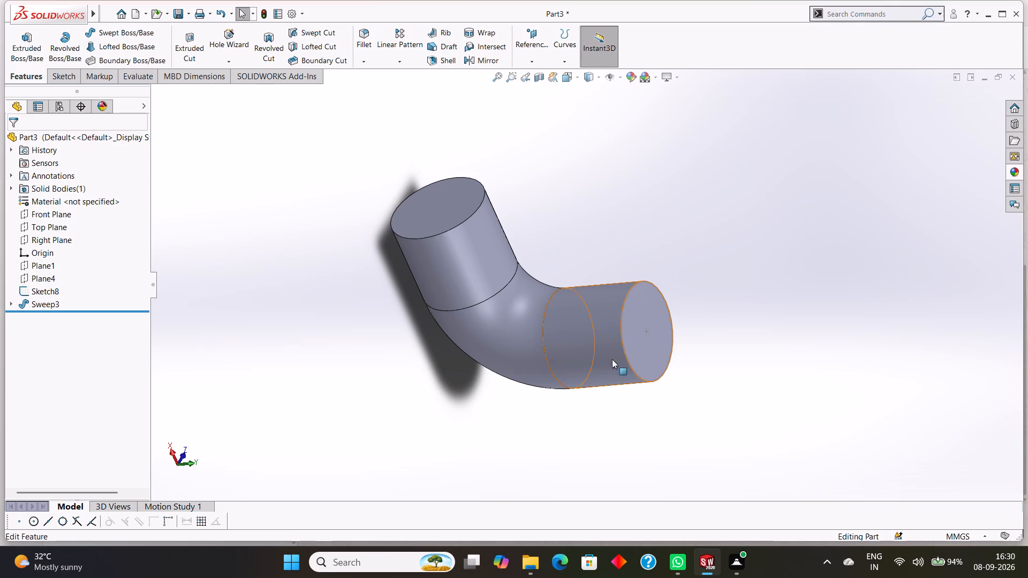
Undo the last sweep so the path and both profile circle sketches are free again.
{"action": "left_click", "coordinate": [644, 328]}
{"action": "key", "text": "ctrl+z"}
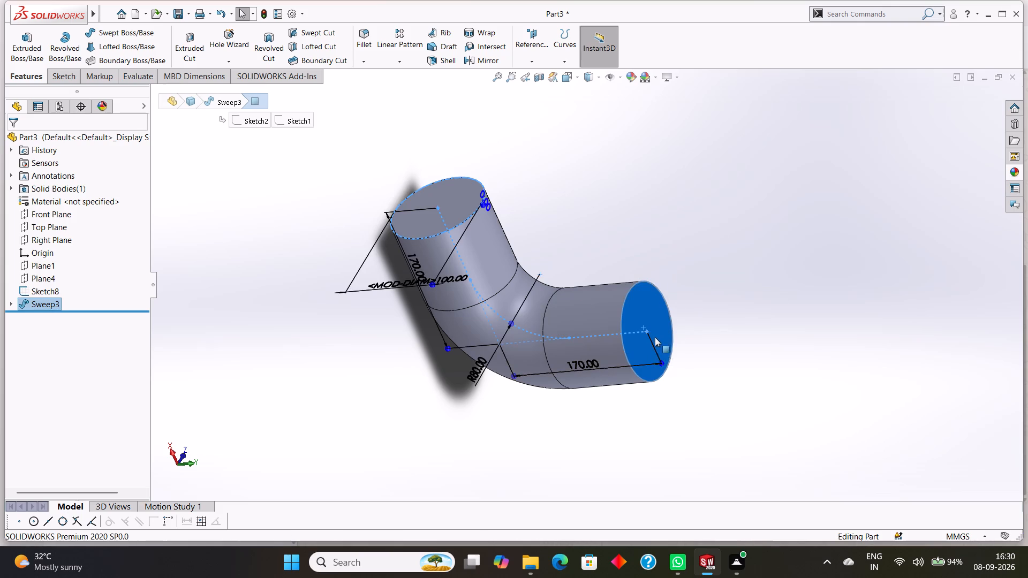
{"action": "key", "text": "Escape"}
{"action": "key", "text": "Escape"}
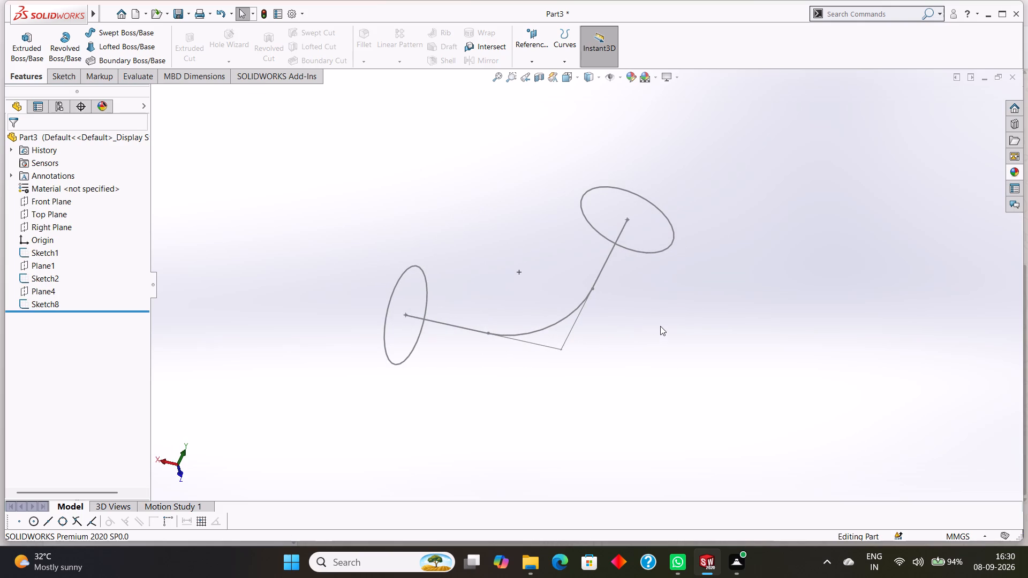
Sweep the 100 mm circle at the vertical leg's end along the filleted L-shaped path as a solid boss.
{"action": "left_click", "coordinate": [69, 75]}
{"action": "left_click", "coordinate": [39, 71]}
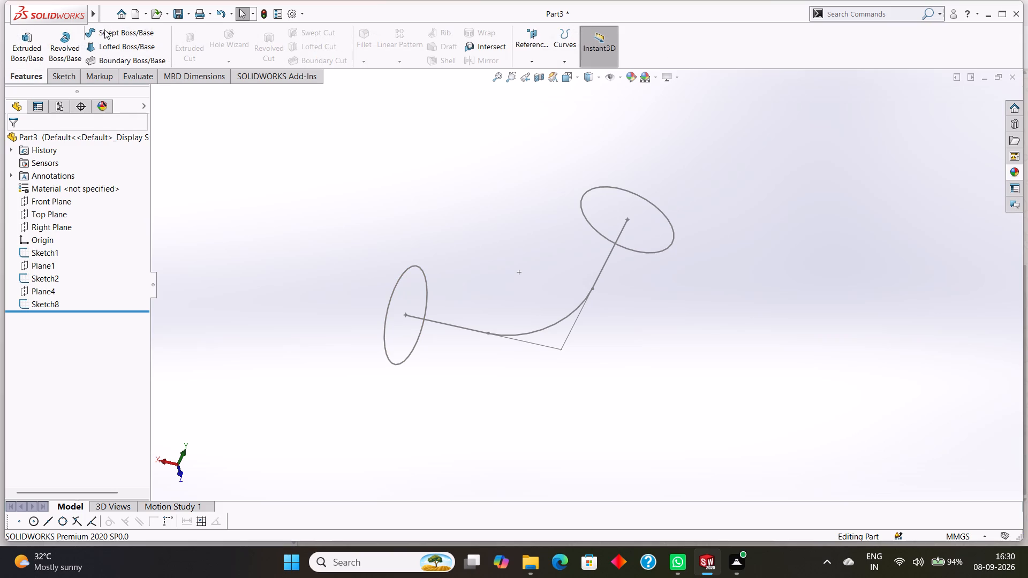
{"action": "left_click", "coordinate": [111, 29]}
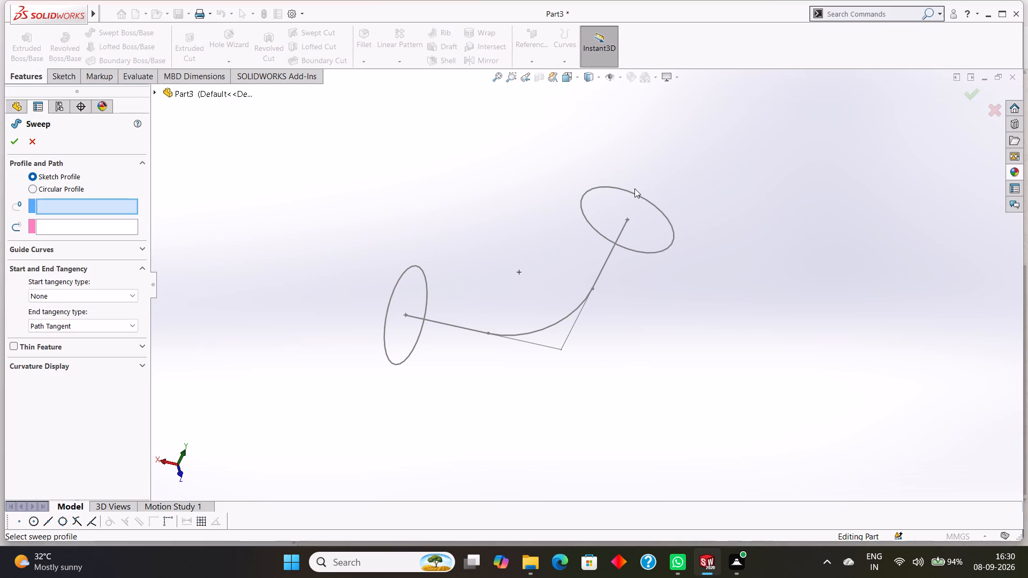
{"action": "left_click", "coordinate": [631, 191]}
{"action": "left_click", "coordinate": [613, 250]}
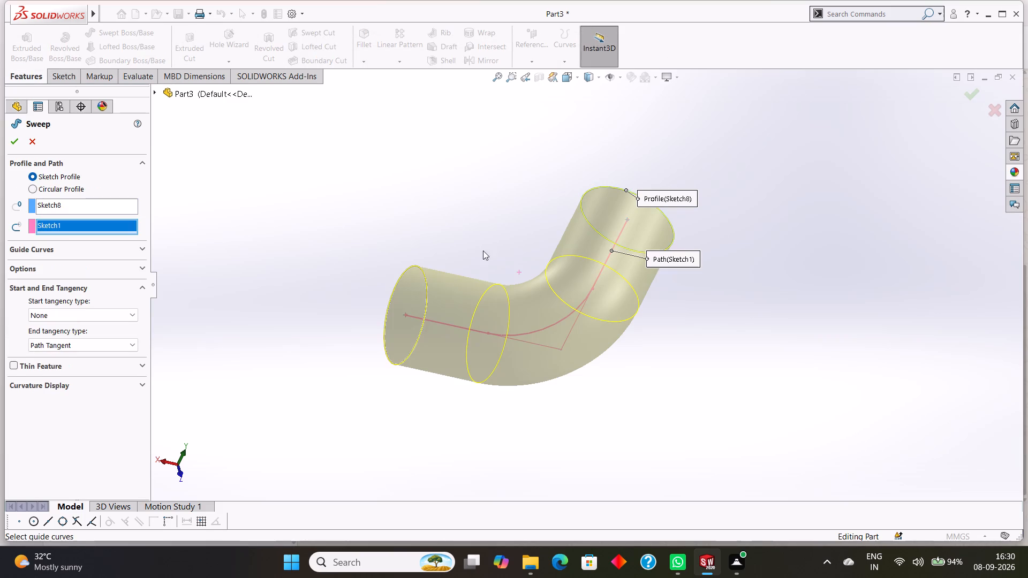
{"action": "left_click", "coordinate": [13, 142]}
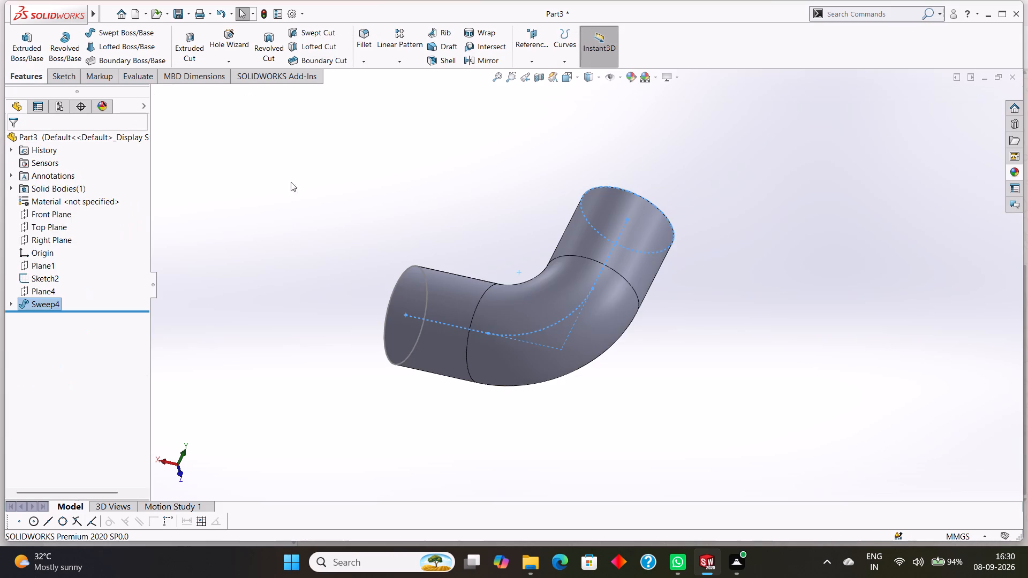
{"action": "left_click", "coordinate": [818, 197]}
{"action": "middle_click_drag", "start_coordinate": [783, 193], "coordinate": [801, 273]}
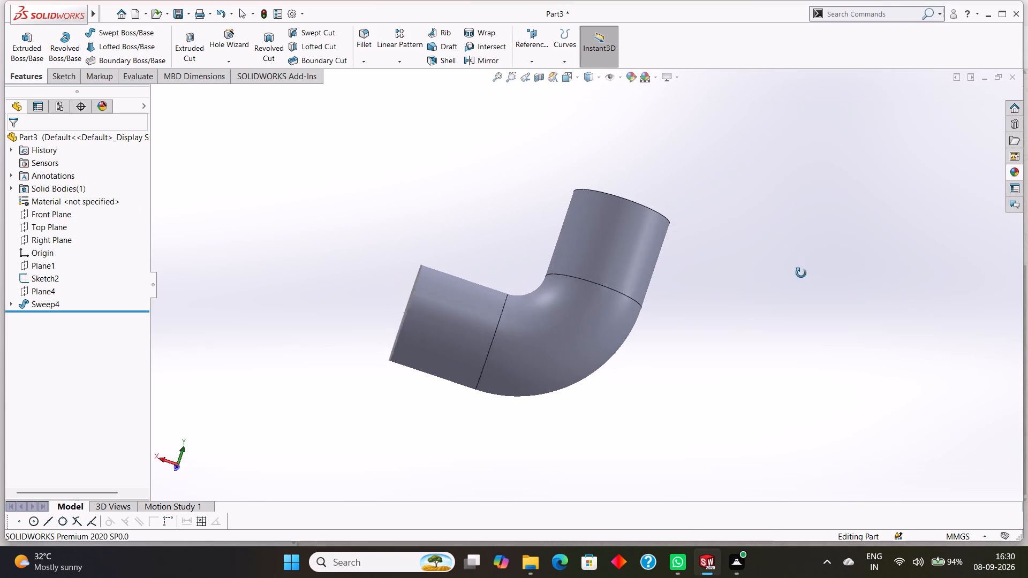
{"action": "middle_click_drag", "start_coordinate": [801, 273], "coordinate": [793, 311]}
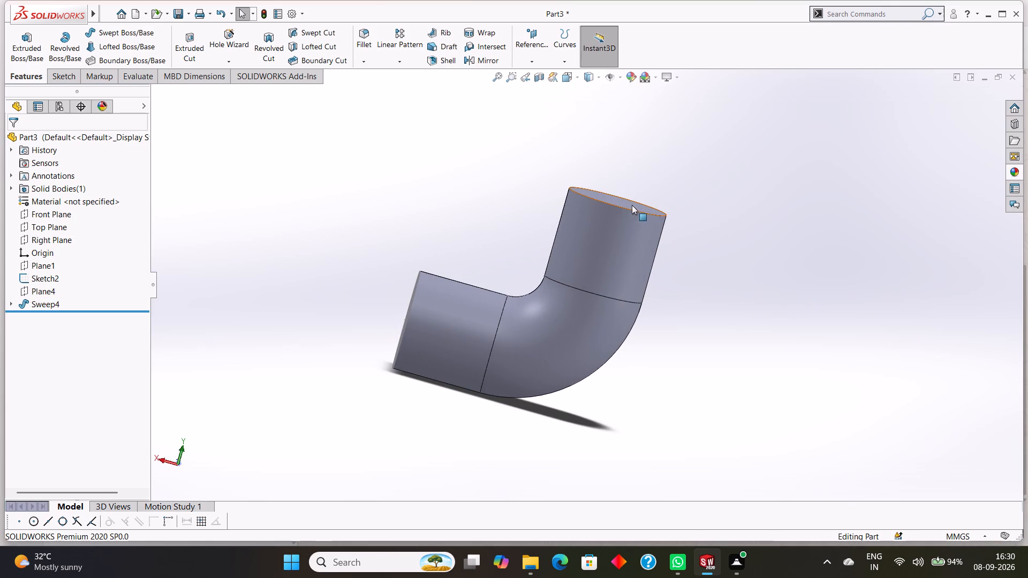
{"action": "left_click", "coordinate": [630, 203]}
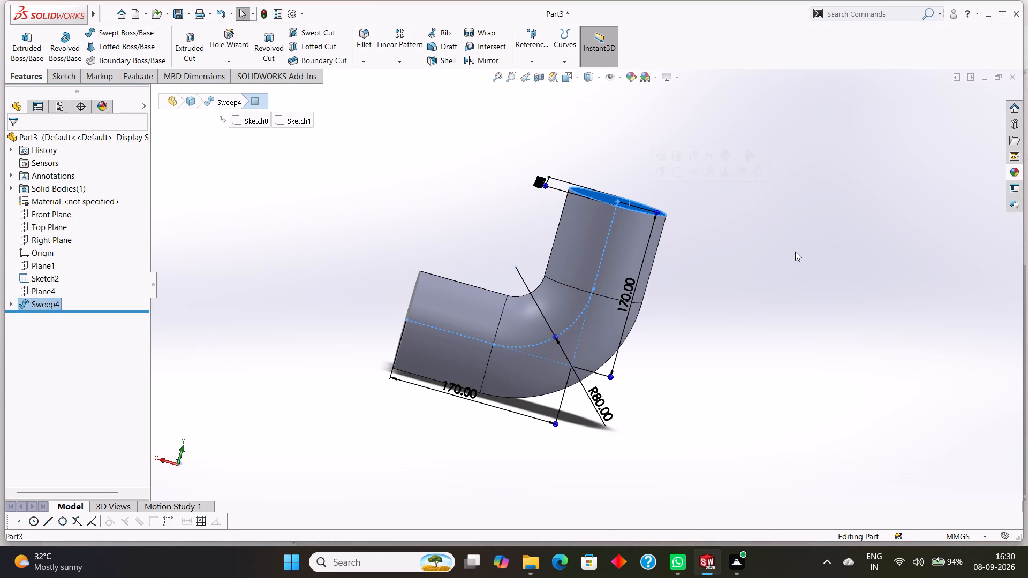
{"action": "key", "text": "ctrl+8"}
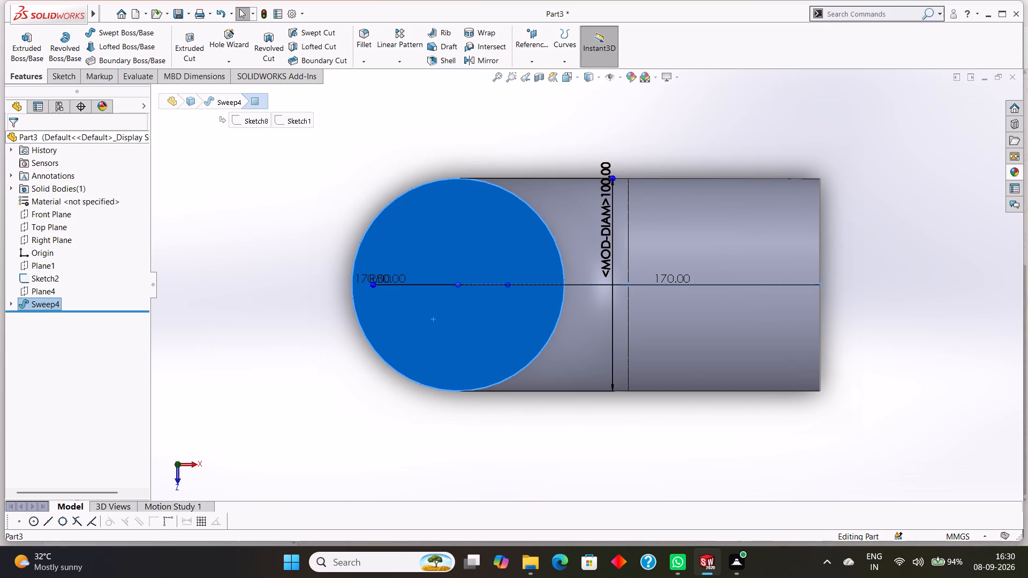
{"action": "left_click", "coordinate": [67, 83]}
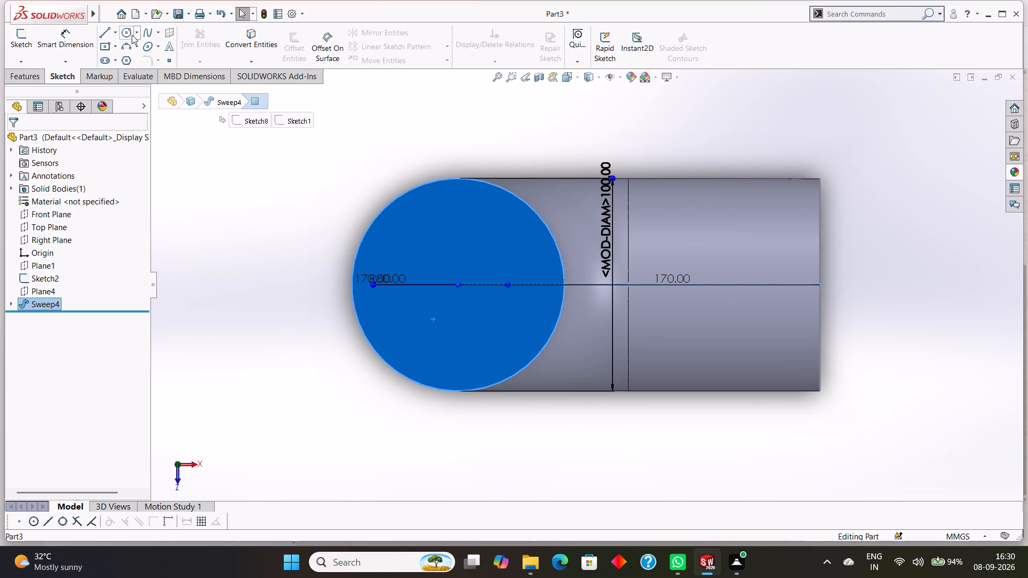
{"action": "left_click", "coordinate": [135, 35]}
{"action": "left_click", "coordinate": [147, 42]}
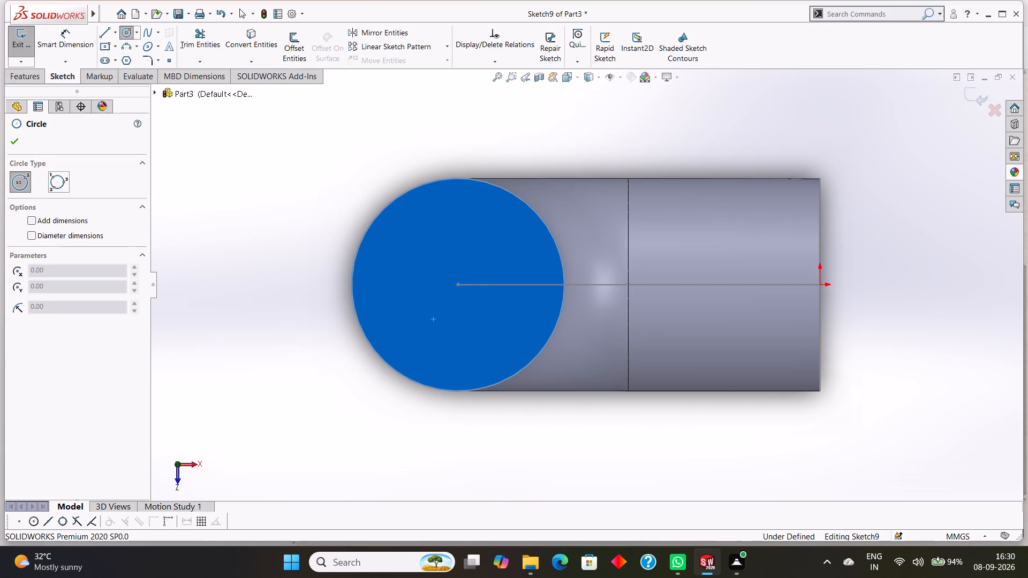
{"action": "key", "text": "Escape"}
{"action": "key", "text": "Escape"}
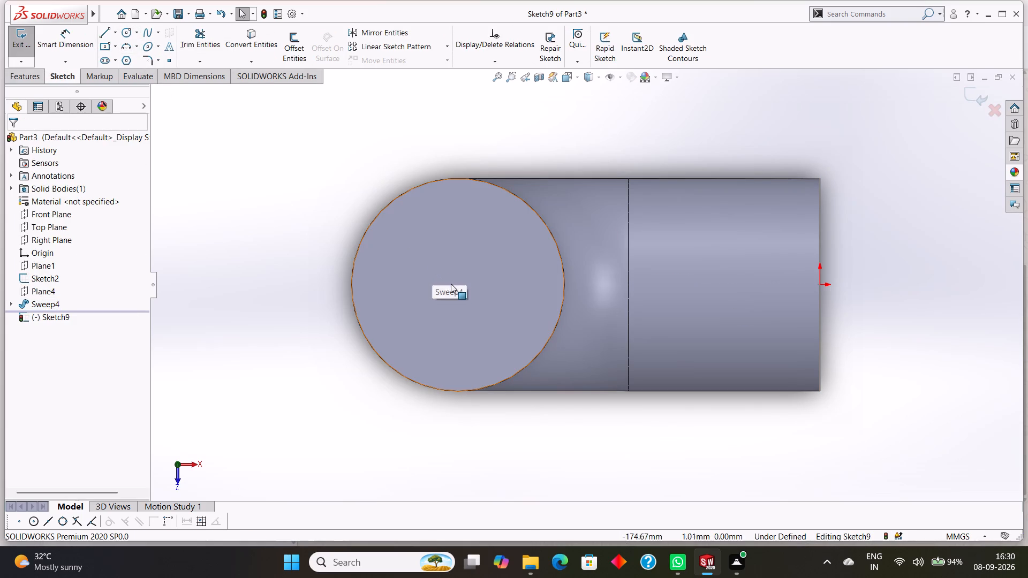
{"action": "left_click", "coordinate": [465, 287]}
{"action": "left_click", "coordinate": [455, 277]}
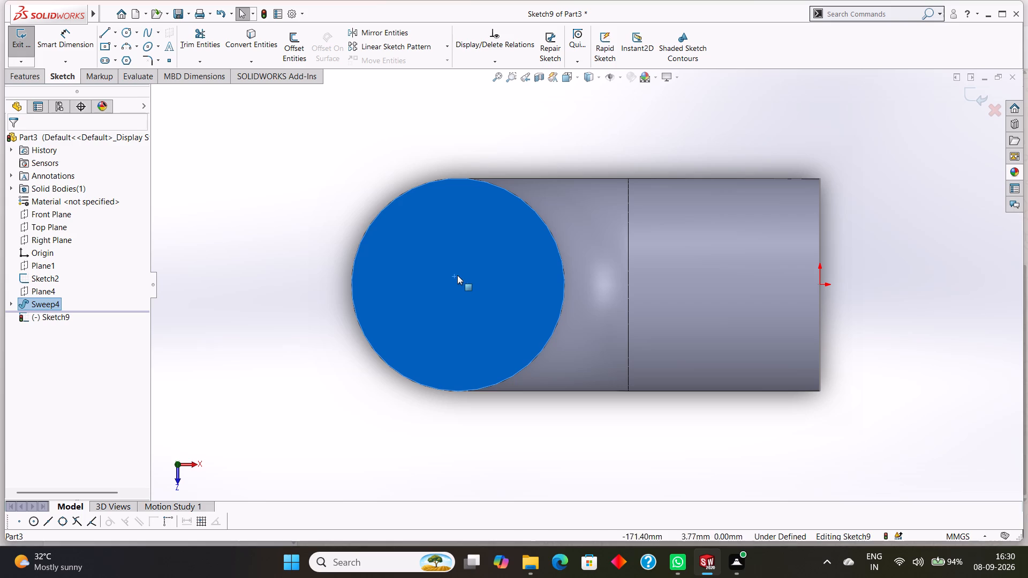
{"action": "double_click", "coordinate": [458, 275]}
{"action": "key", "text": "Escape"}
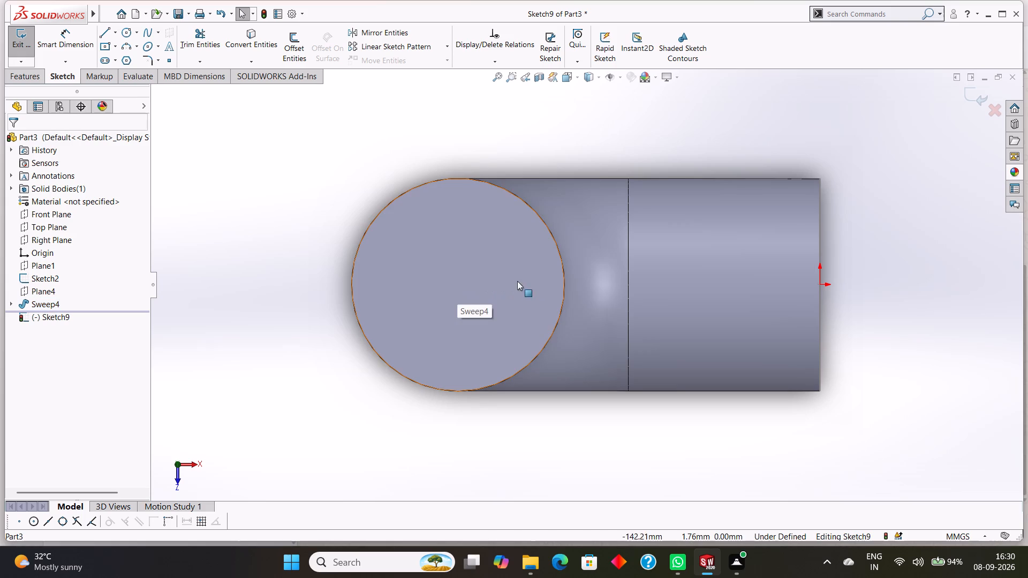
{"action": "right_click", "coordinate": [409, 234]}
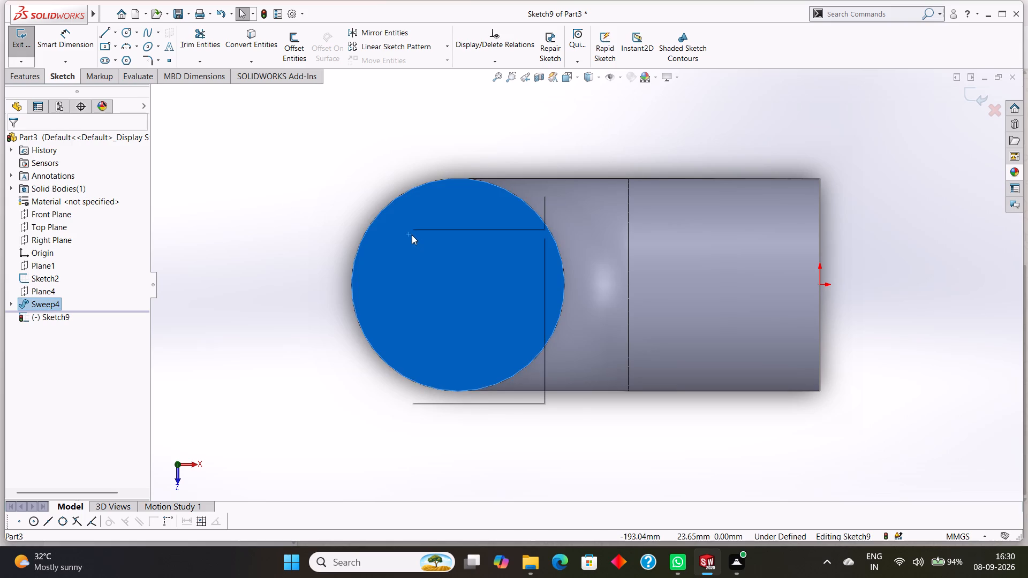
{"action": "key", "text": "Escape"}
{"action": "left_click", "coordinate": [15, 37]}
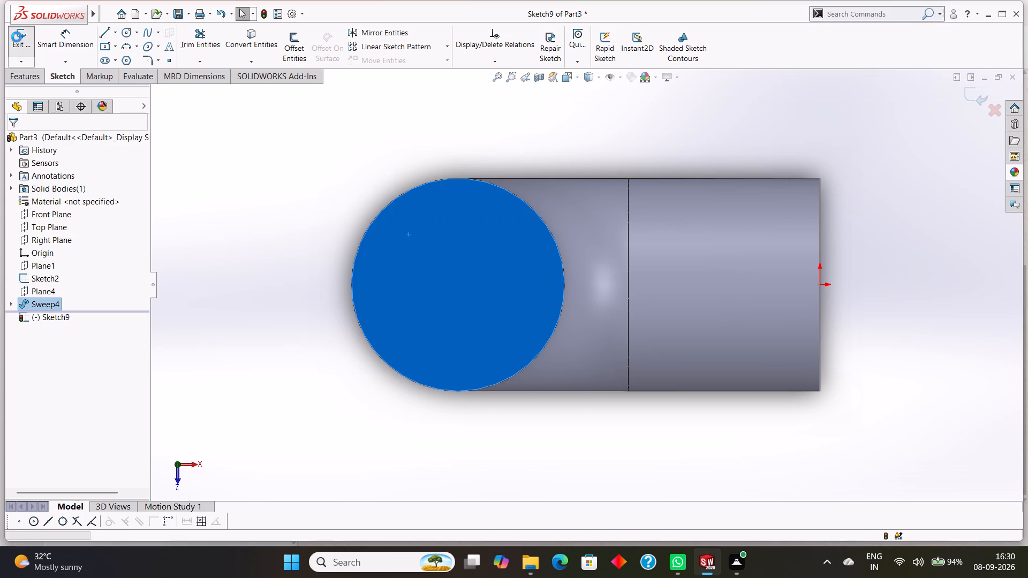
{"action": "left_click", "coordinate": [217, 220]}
Sketch a circle of about 56 mm radius on the vertical leg's end face, concentric with the pipe.
{"action": "middle_click_drag", "start_coordinate": [258, 239], "coordinate": [262, 231]}
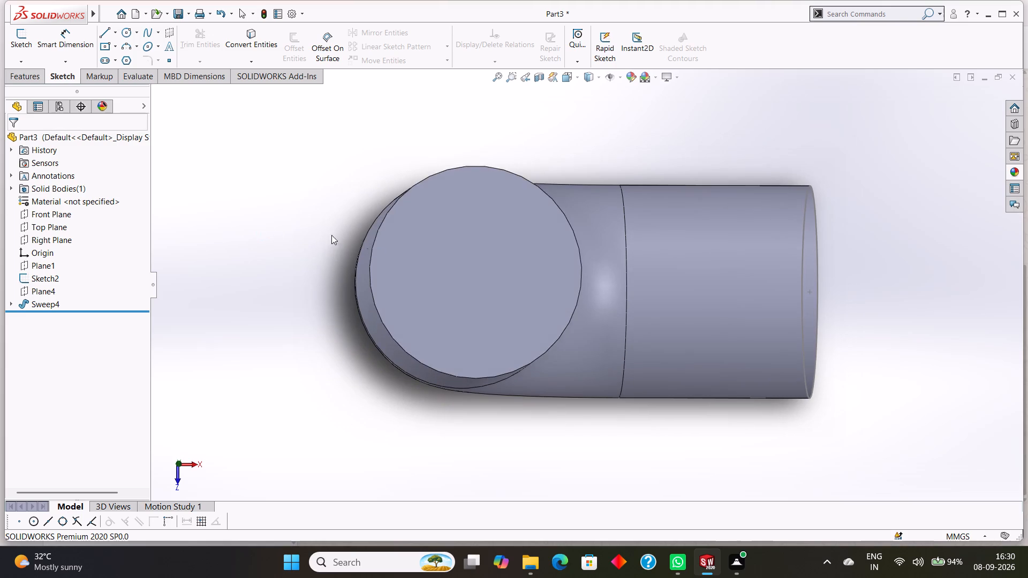
{"action": "left_click", "coordinate": [444, 248]}
{"action": "key", "text": "ctrl+8"}
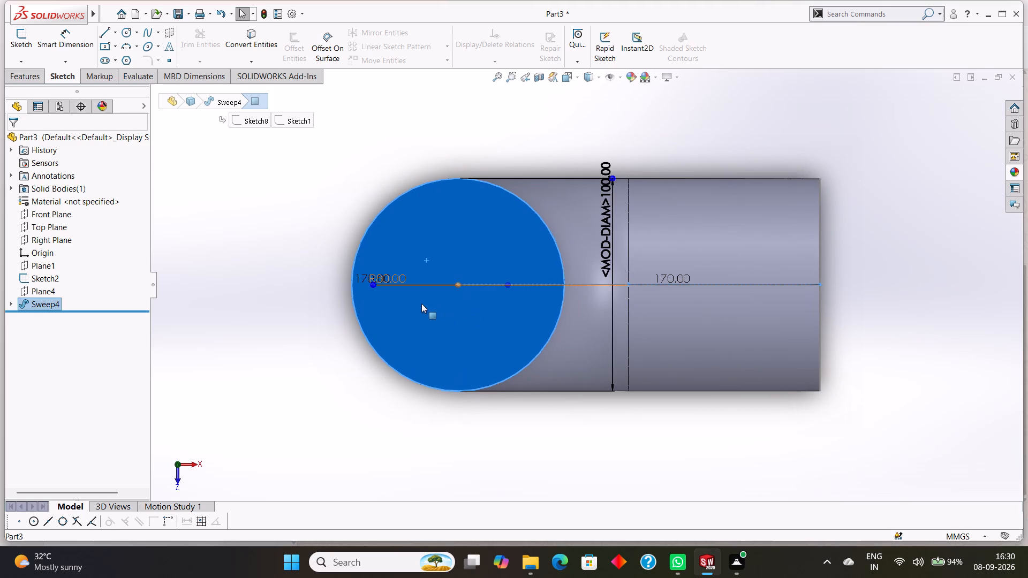
{"action": "left_click", "coordinate": [38, 76]}
{"action": "left_click", "coordinate": [71, 76]}
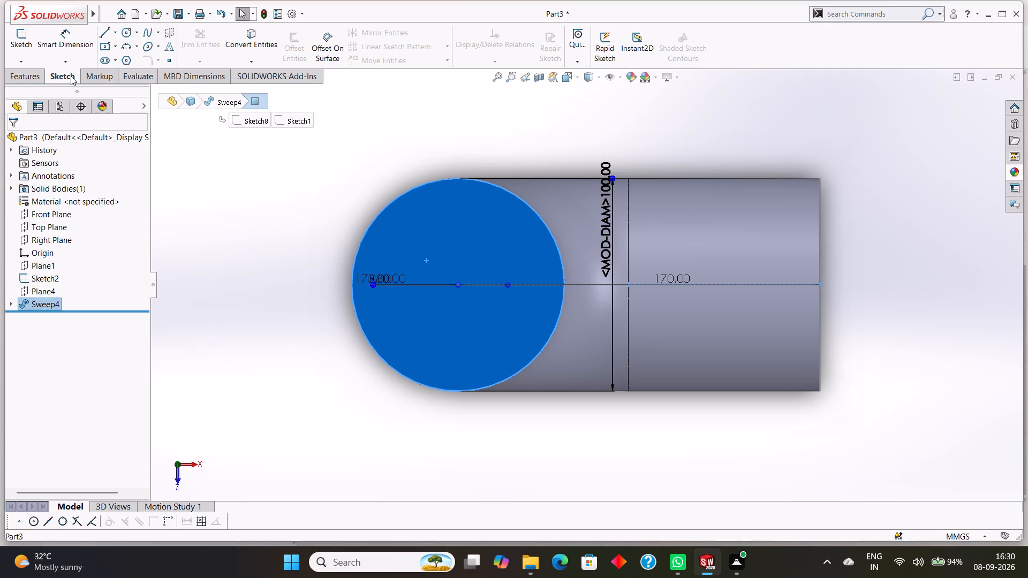
{"action": "right_click", "coordinate": [489, 206]}
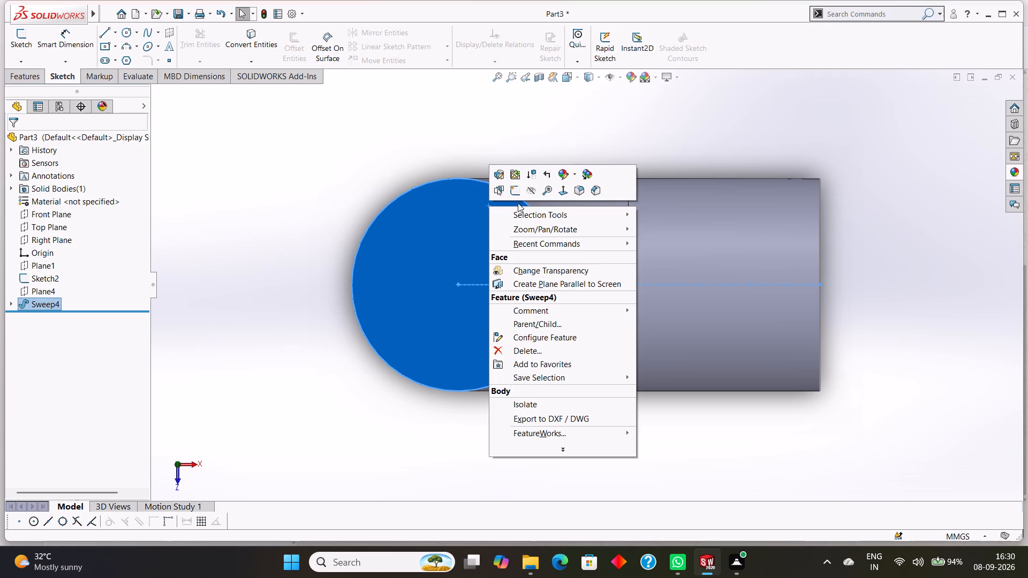
{"action": "left_click", "coordinate": [516, 196]}
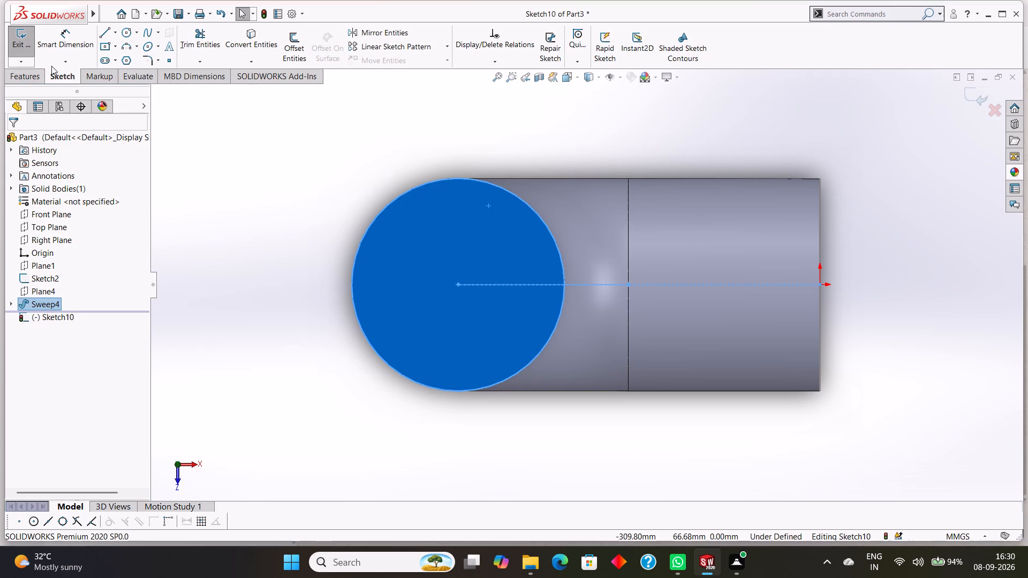
{"action": "left_click", "coordinate": [41, 72]}
{"action": "left_click", "coordinate": [59, 77]}
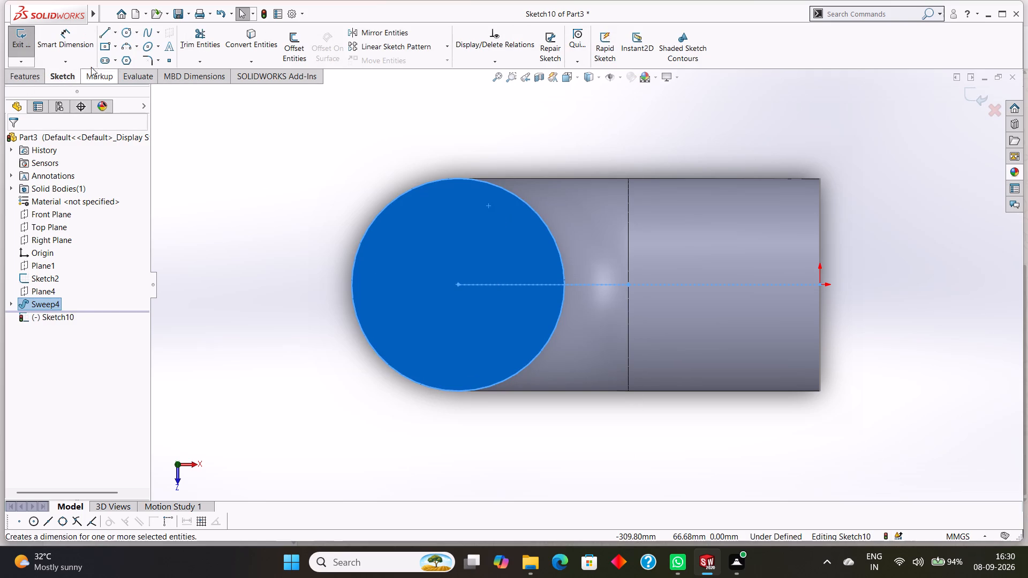
{"action": "left_click", "coordinate": [130, 35]}
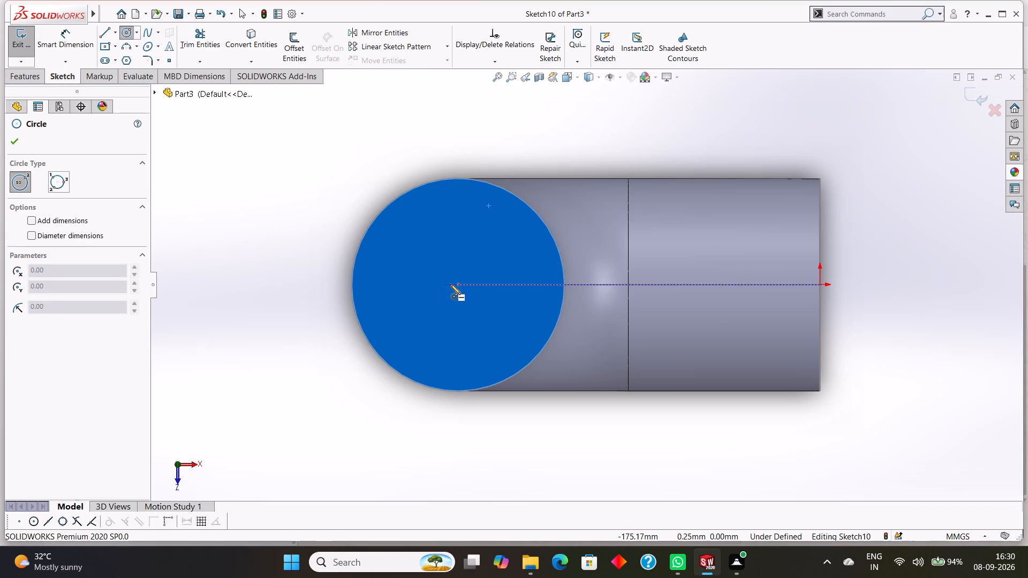
{"action": "left_click", "coordinate": [458, 284]}
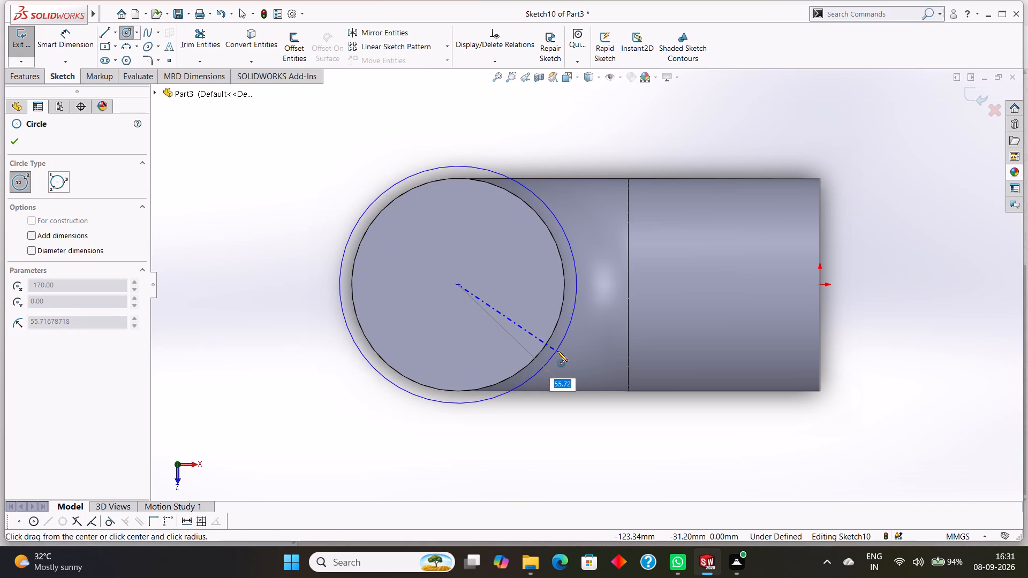
{"action": "left_click", "coordinate": [557, 351]}
Dimension the new circle on the vertical leg's end face to a diameter of 130 mm.
{"action": "left_click", "coordinate": [31, 77]}
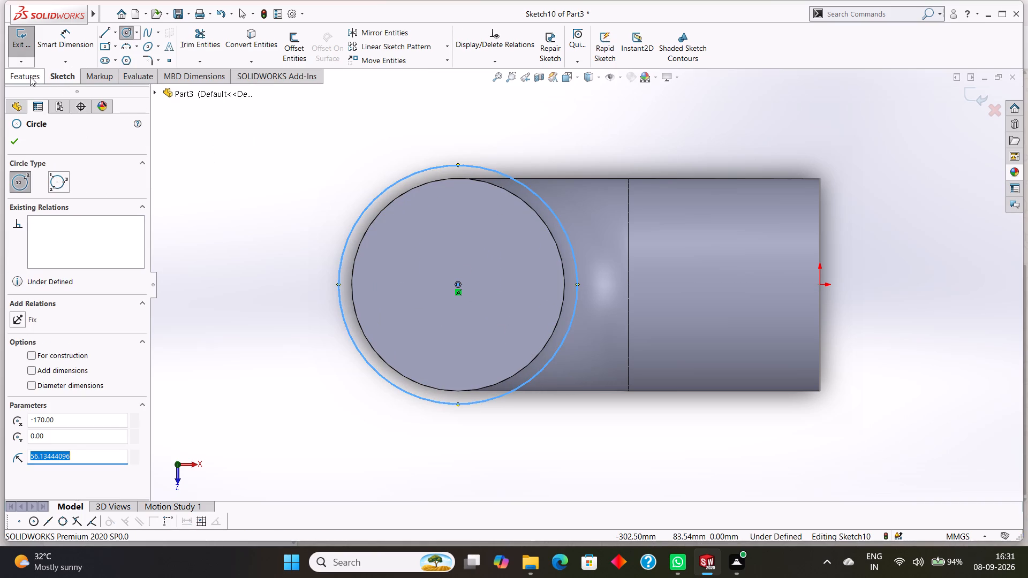
{"action": "left_click", "coordinate": [70, 72]}
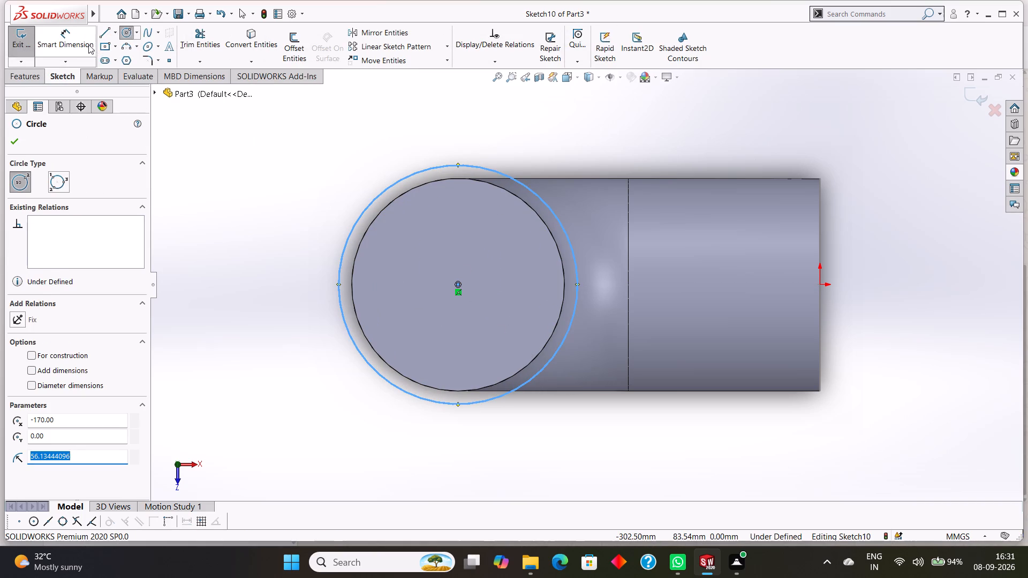
{"action": "left_click", "coordinate": [72, 39]}
{"action": "left_click", "coordinate": [414, 170]}
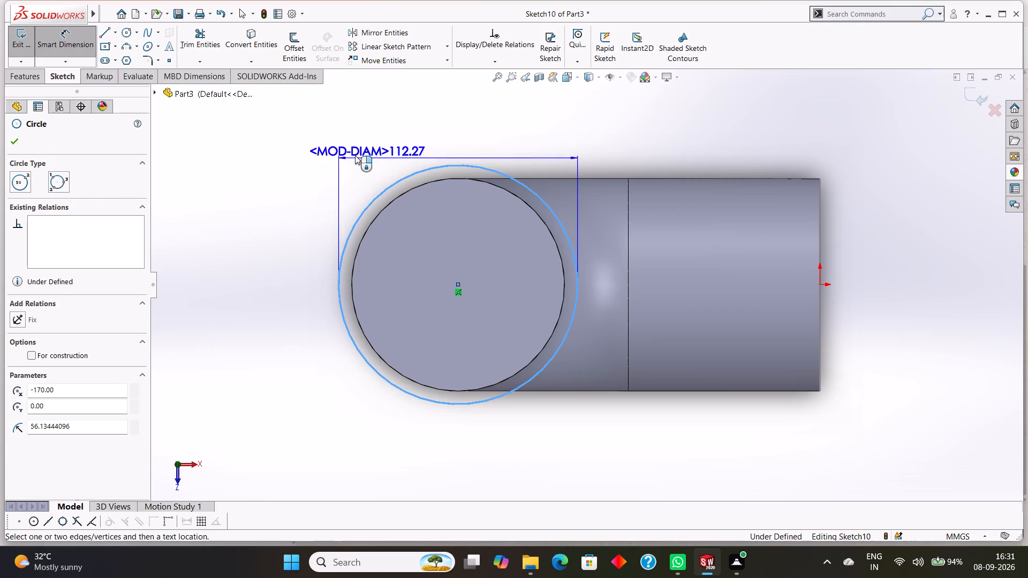
{"action": "left_click", "coordinate": [381, 141]}
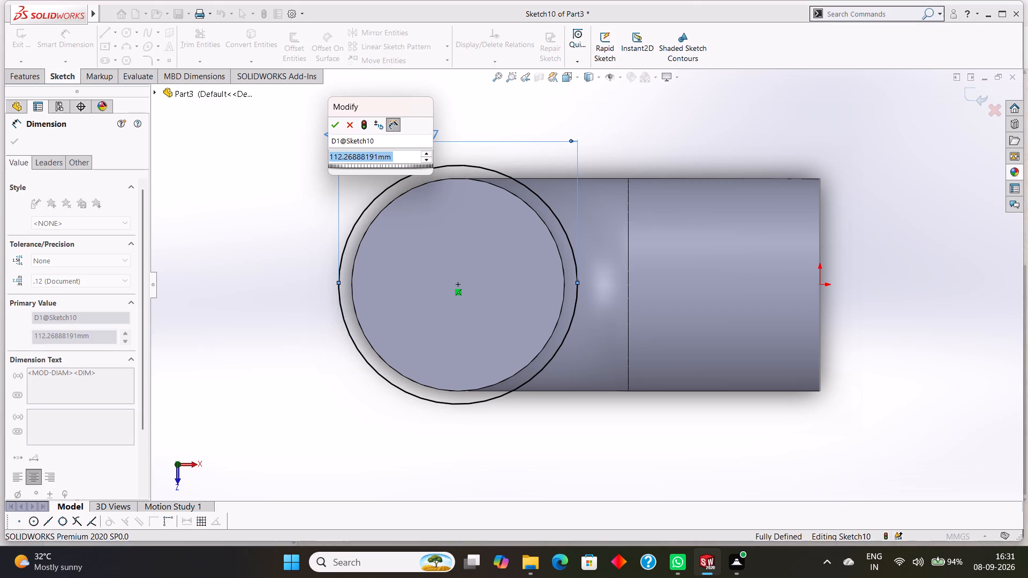
{"action": "type", "text": "130"}
{"action": "key", "text": "Return"}
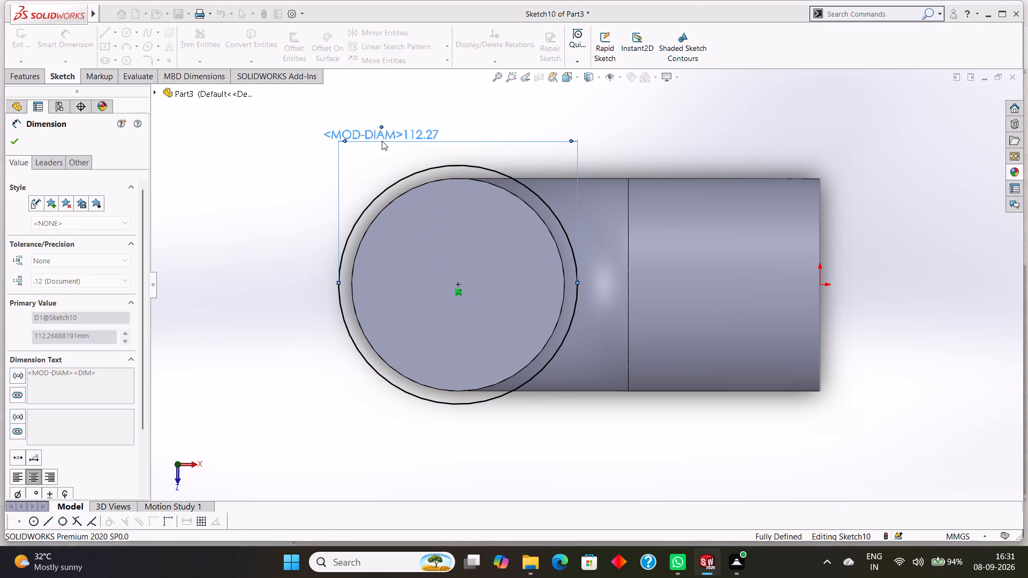
{"action": "left_click", "coordinate": [10, 141]}
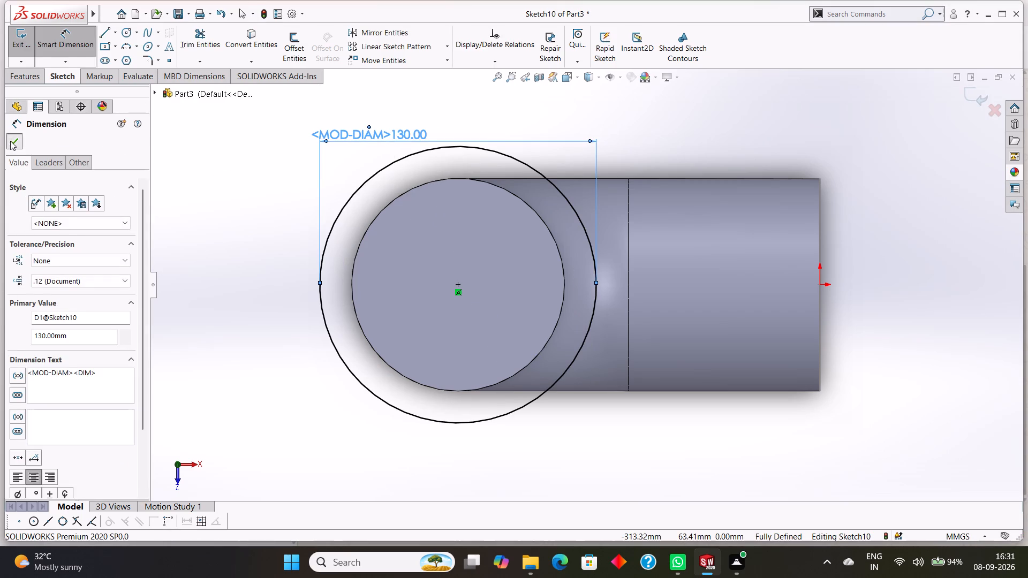
Extrude the 130 mm circle on the vertical leg's end 10 mm in the reversed direction, back over the pipe, as a merged flange.
{"action": "middle_click_drag", "start_coordinate": [220, 275], "coordinate": [231, 203]}
{"action": "scroll", "coordinate": [231, 203], "scroll_direction": "up", "scroll_amount": 3}
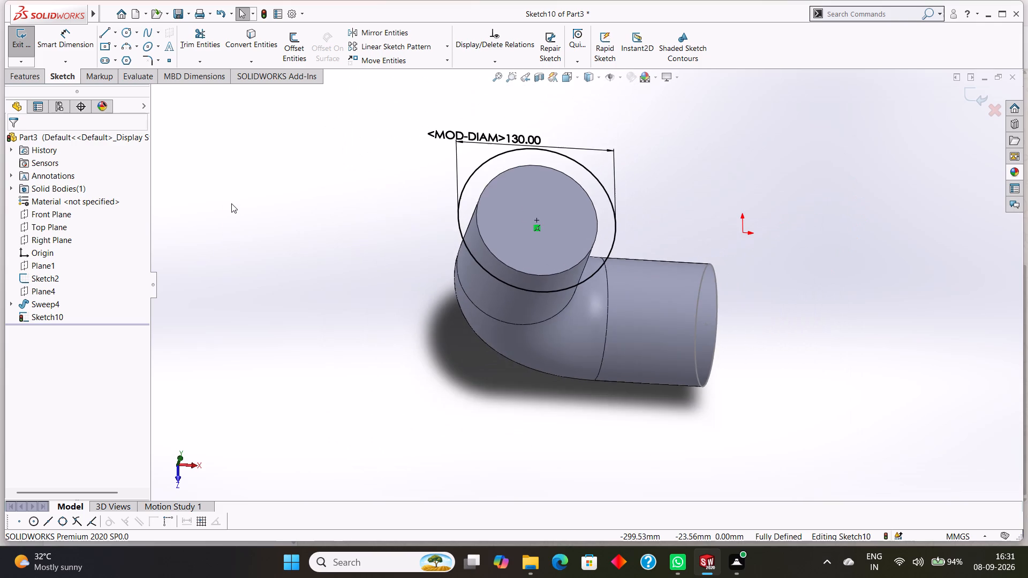
{"action": "scroll", "coordinate": [232, 202], "scroll_direction": "up", "scroll_amount": 2}
{"action": "left_click", "coordinate": [37, 74]}
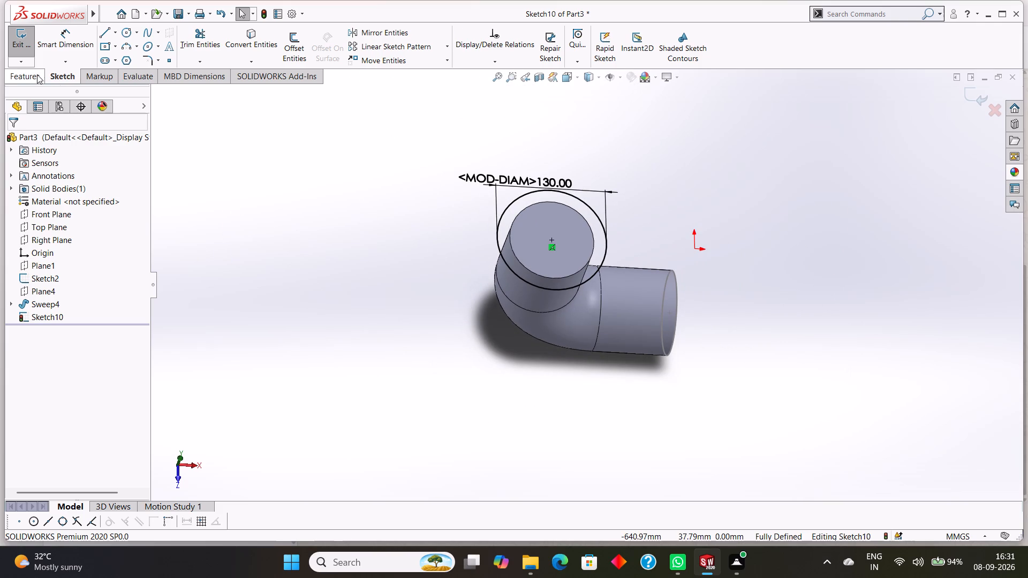
{"action": "left_click", "coordinate": [25, 53]}
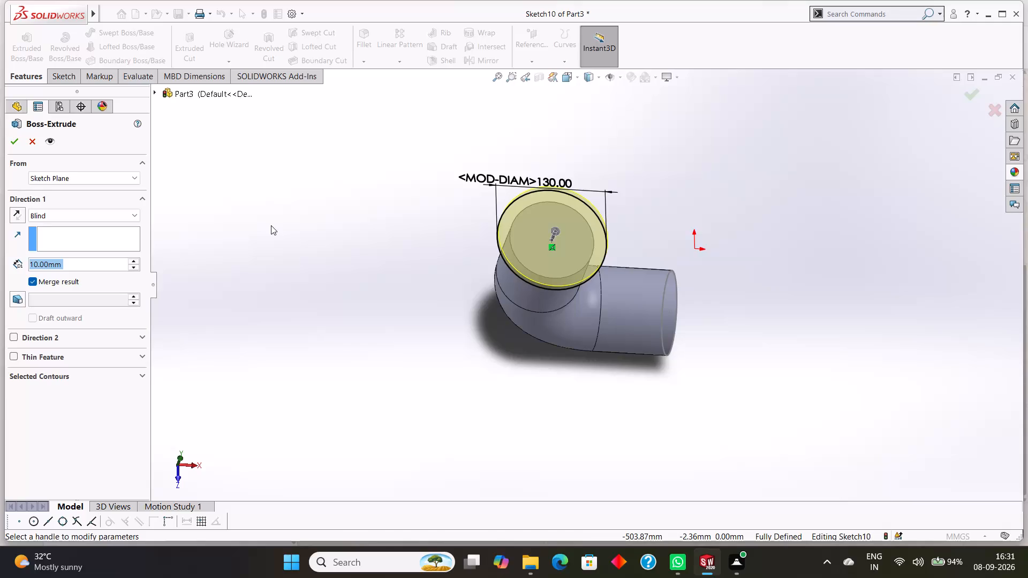
{"action": "middle_click_drag", "start_coordinate": [359, 366], "coordinate": [382, 260]}
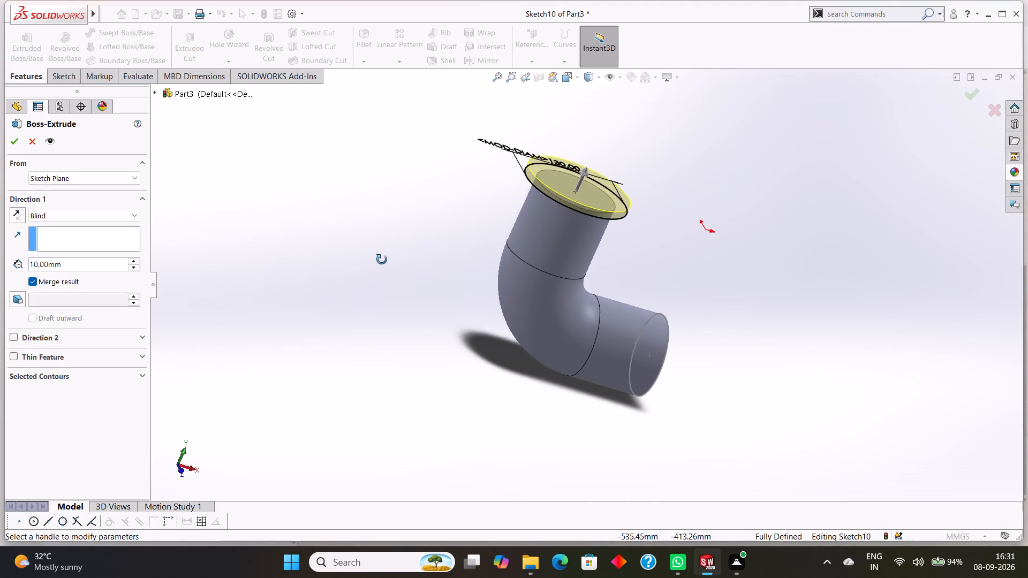
{"action": "middle_click_drag", "start_coordinate": [382, 260], "coordinate": [409, 282]}
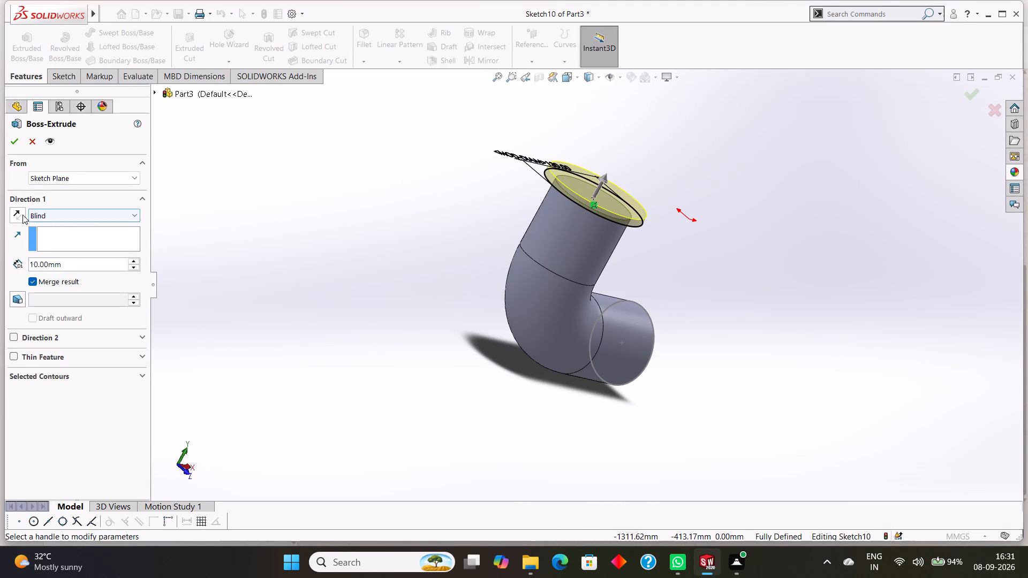
{"action": "left_click", "coordinate": [22, 215]}
{"action": "left_click", "coordinate": [18, 138]}
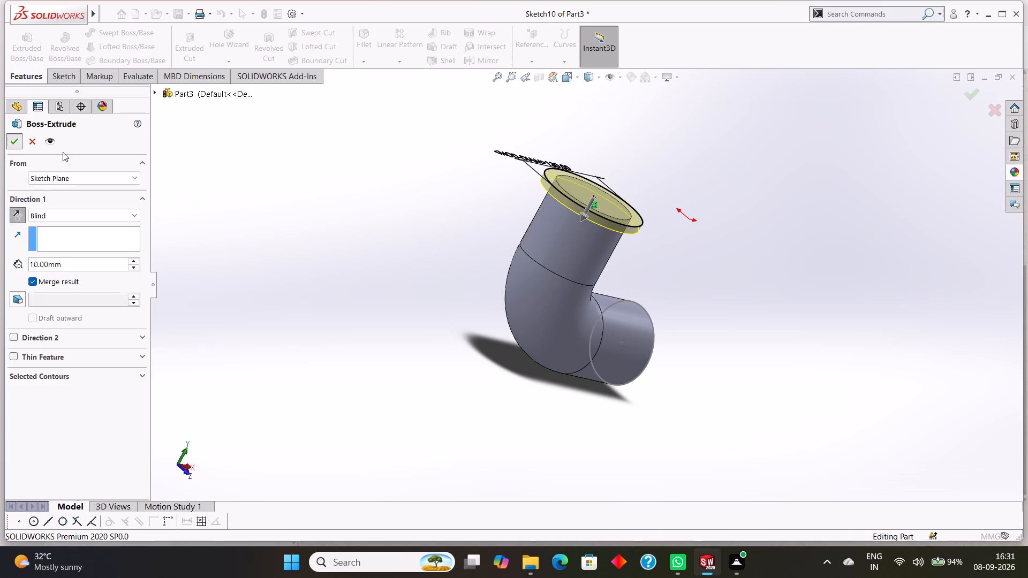
{"action": "left_click", "coordinate": [421, 226]}
Sketch a circle of 65 mm radius on the horizontal leg's end face, centred on the origin.
{"action": "middle_click_drag", "start_coordinate": [882, 309], "coordinate": [799, 276]}
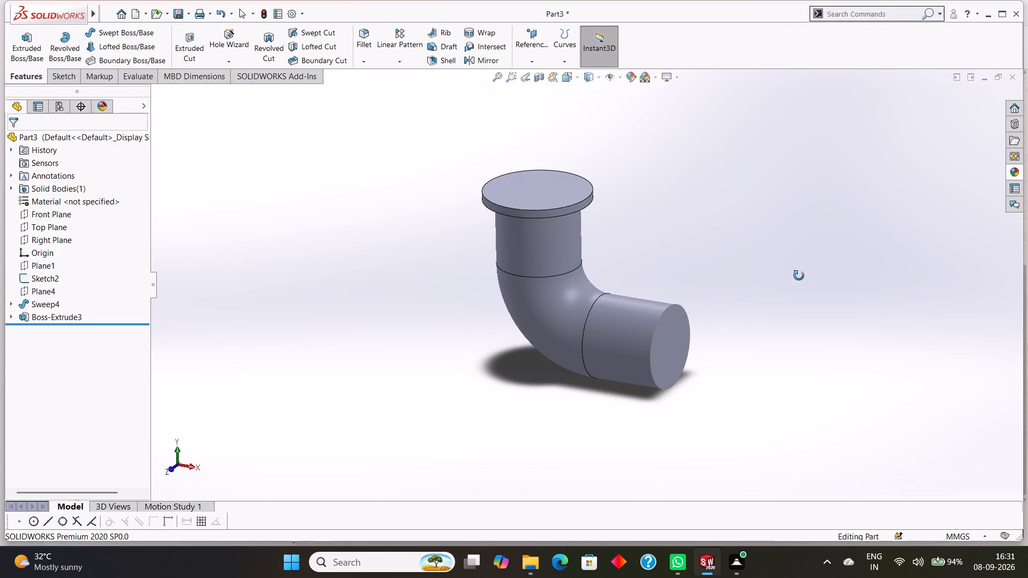
{"action": "middle_click_drag", "start_coordinate": [799, 276], "coordinate": [798, 275]}
{"action": "left_click", "coordinate": [672, 340]}
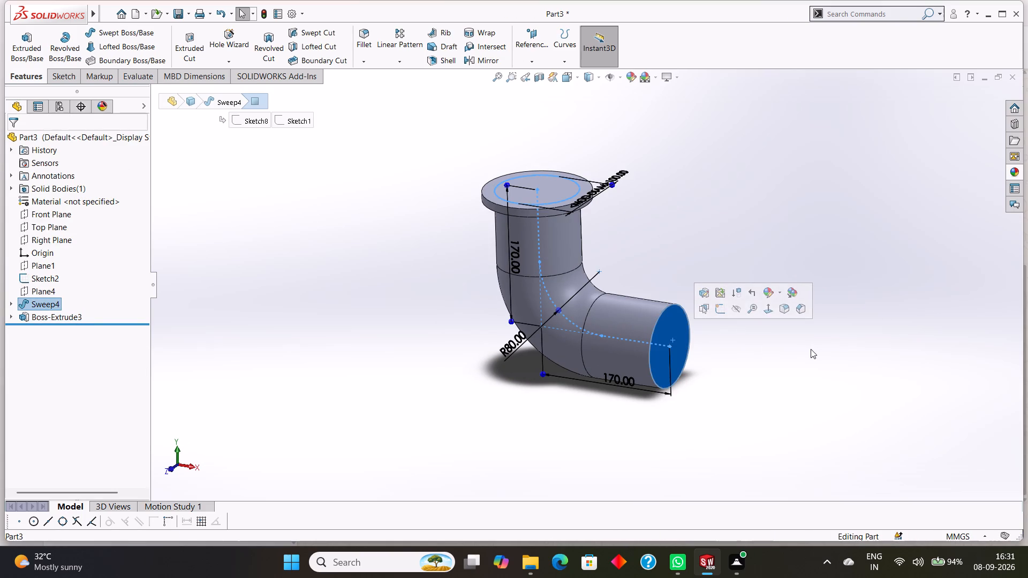
{"action": "key", "text": "ctrl+8"}
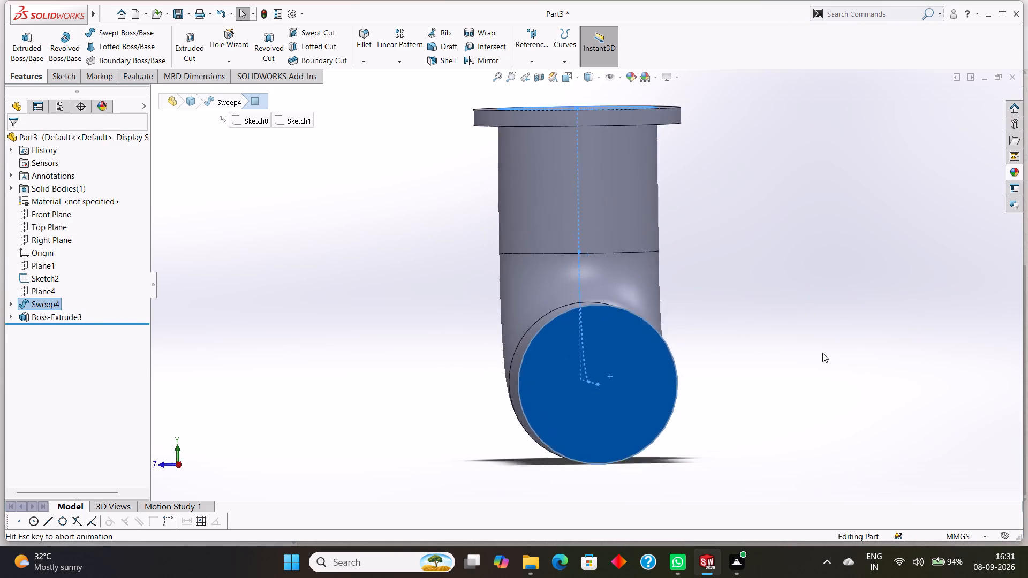
{"action": "left_click", "coordinate": [64, 73]}
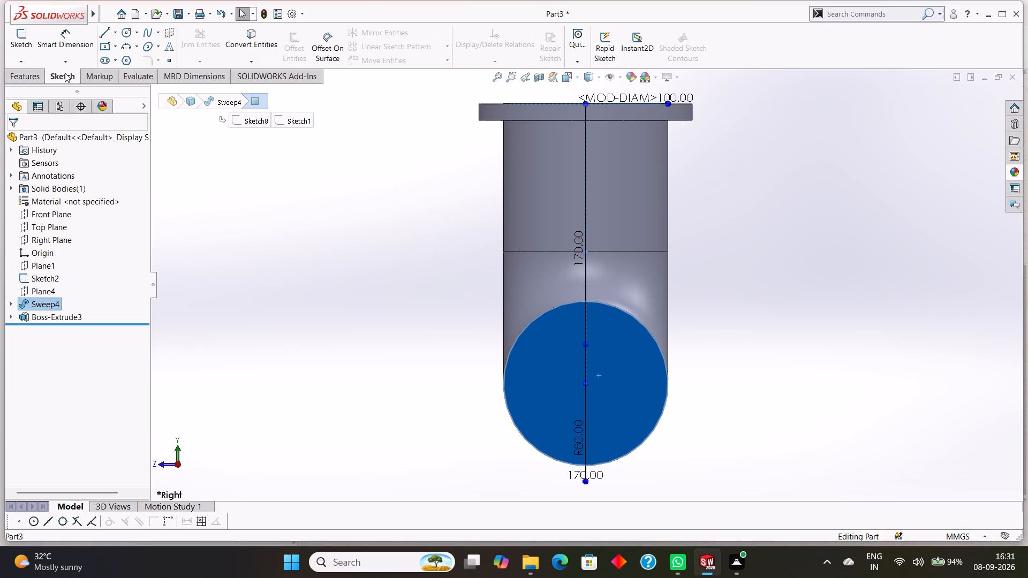
{"action": "left_click", "coordinate": [139, 31]}
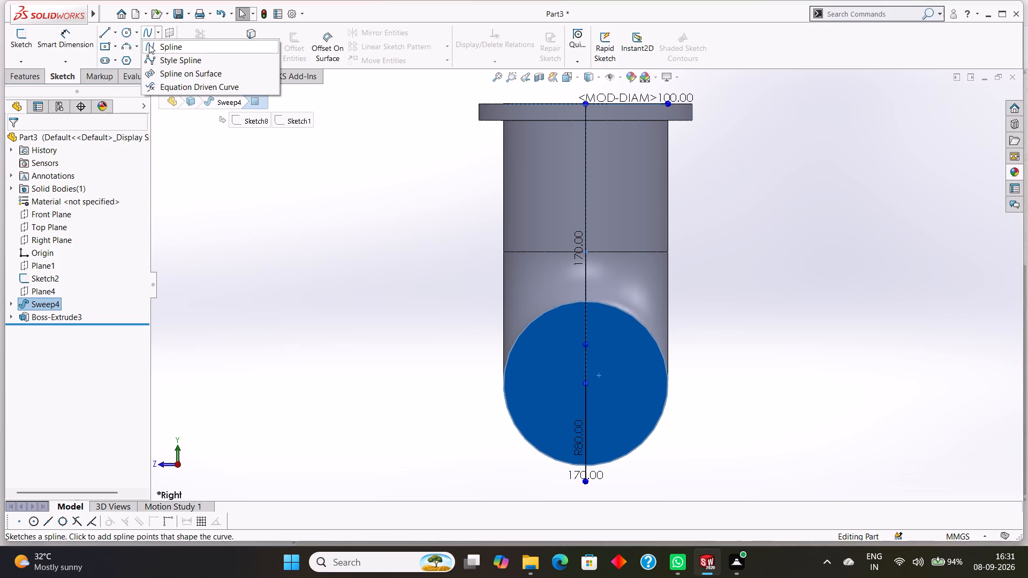
{"action": "left_click", "coordinate": [148, 45]}
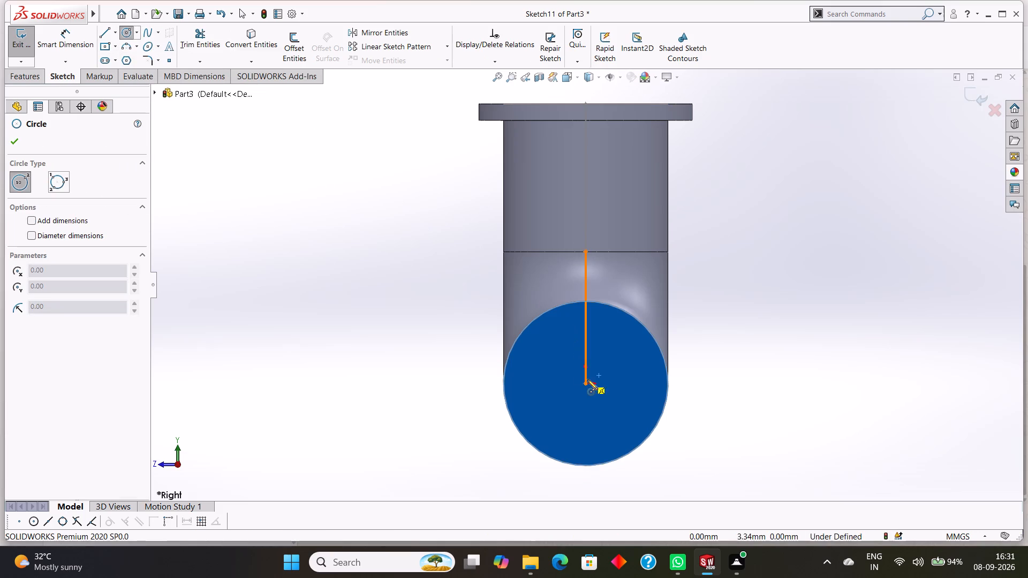
{"action": "left_click", "coordinate": [586, 384]}
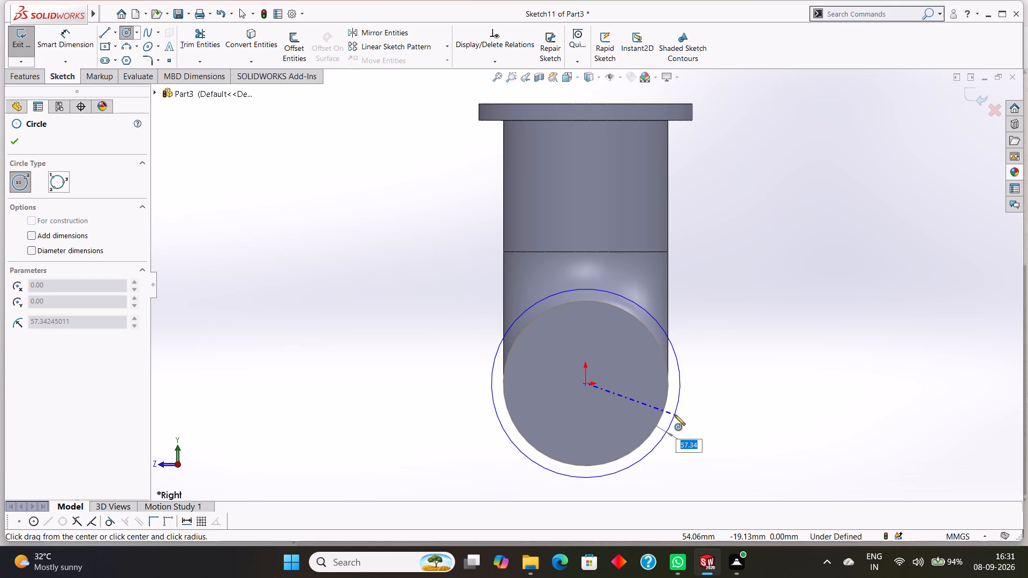
{"action": "type", "text": "65"}
{"action": "key", "text": "Return"}
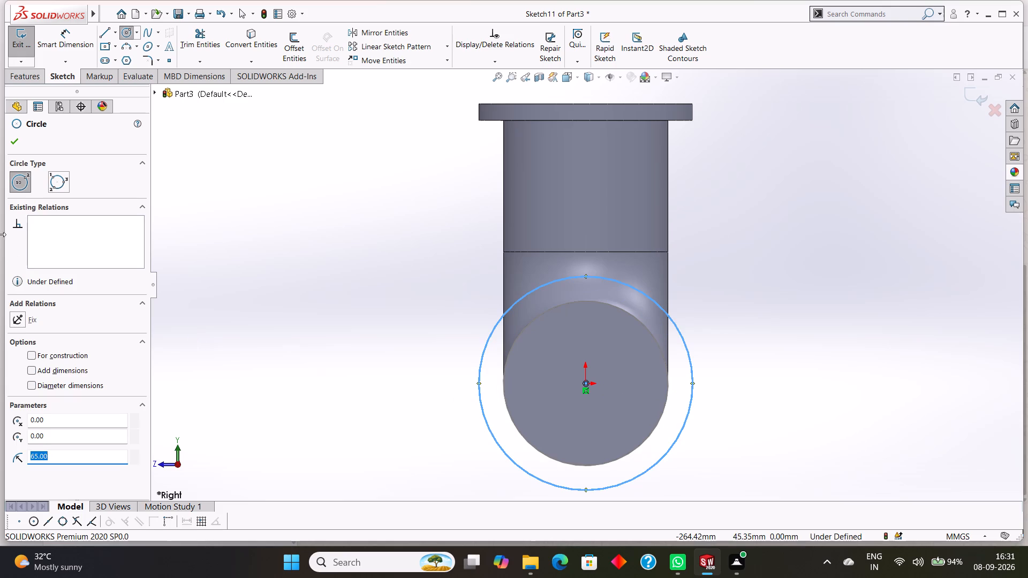
{"action": "left_click", "coordinate": [20, 143]}
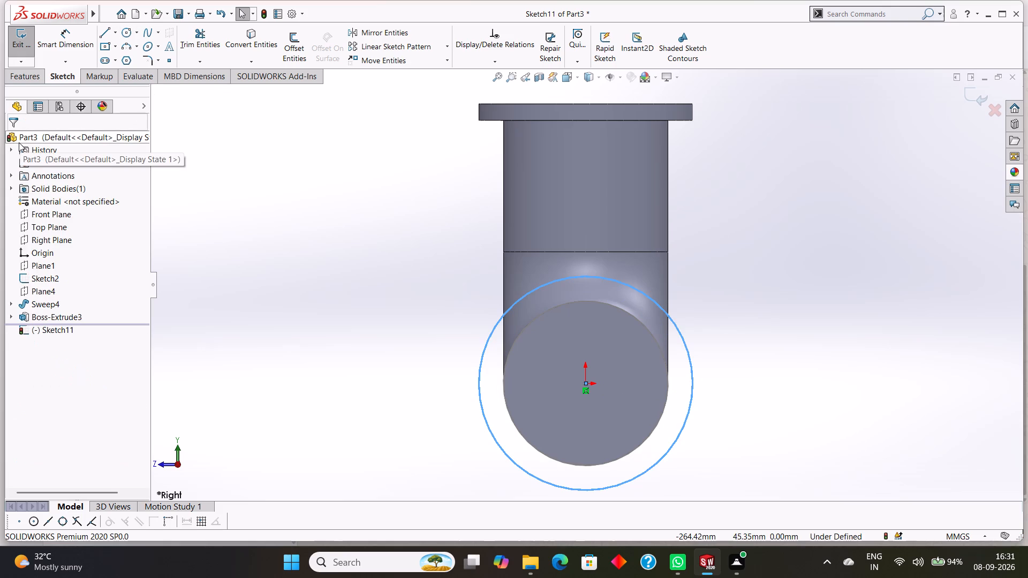
Dimension the circle on the horizontal leg's end face to a diameter of 130 mm.
{"action": "left_click", "coordinate": [69, 30]}
{"action": "left_click", "coordinate": [676, 323]}
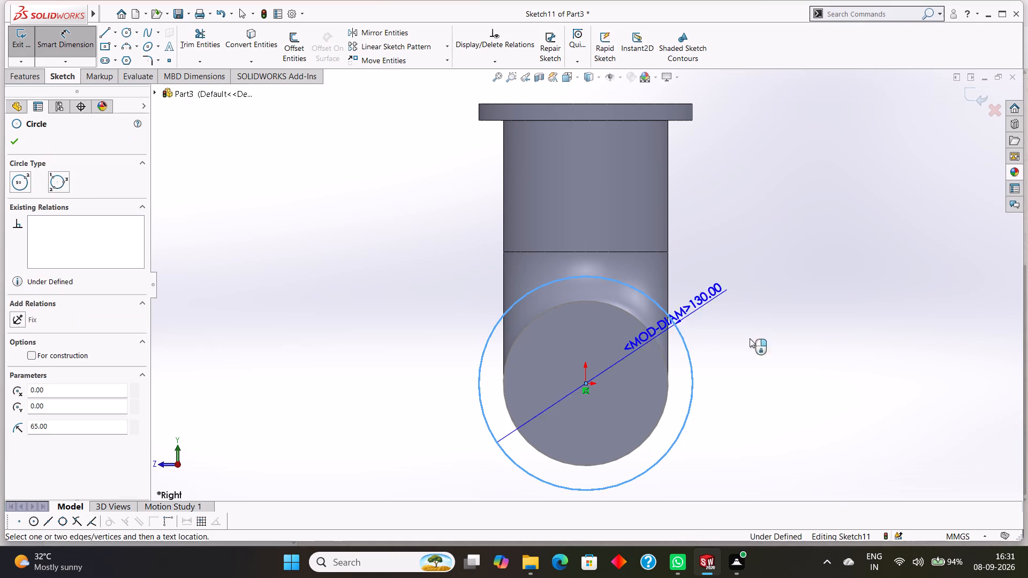
{"action": "left_click", "coordinate": [797, 359]}
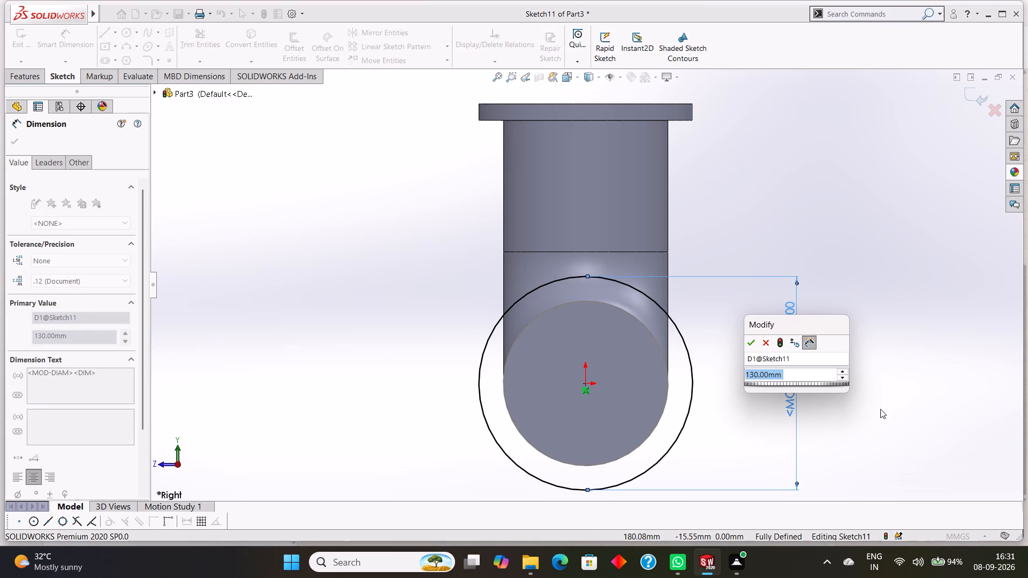
{"action": "left_click", "coordinate": [746, 345]}
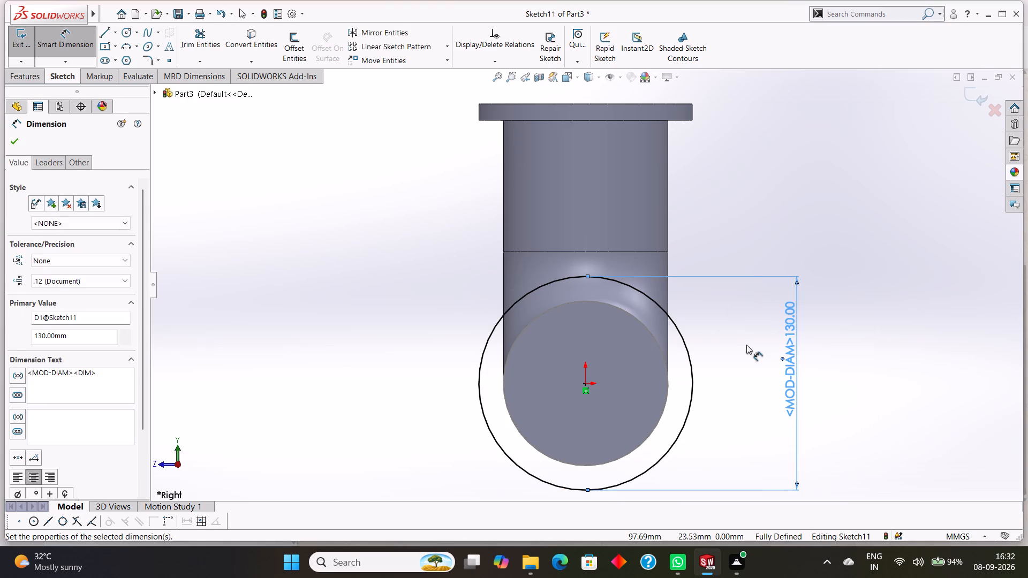
{"action": "left_click", "coordinate": [20, 141]}
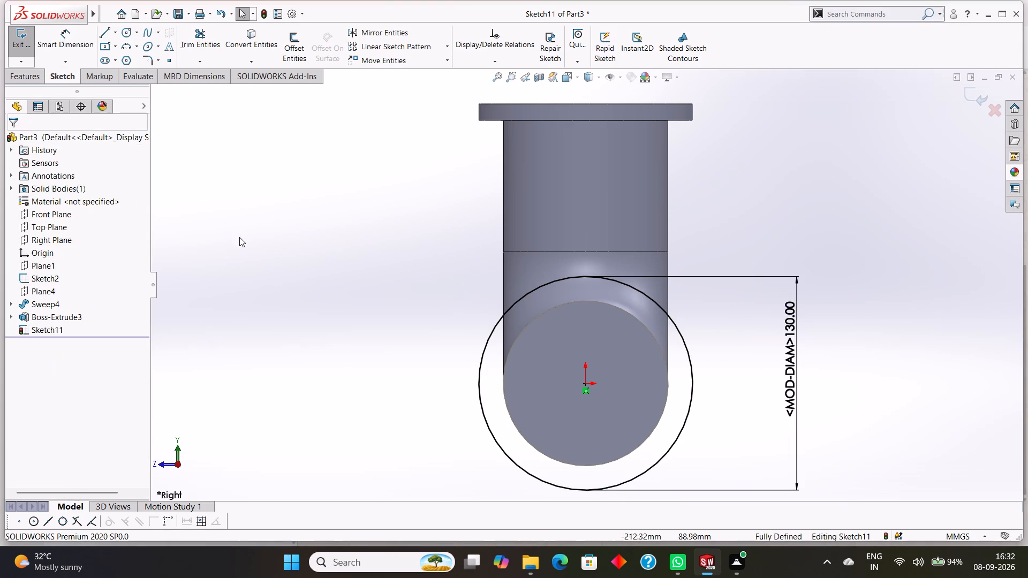
Extrude the 130 mm circle on the horizontal leg's end 10 mm in the reversed direction, back over the pipe, as a merged flange.
{"action": "middle_click_drag", "start_coordinate": [337, 252], "coordinate": [372, 262]}
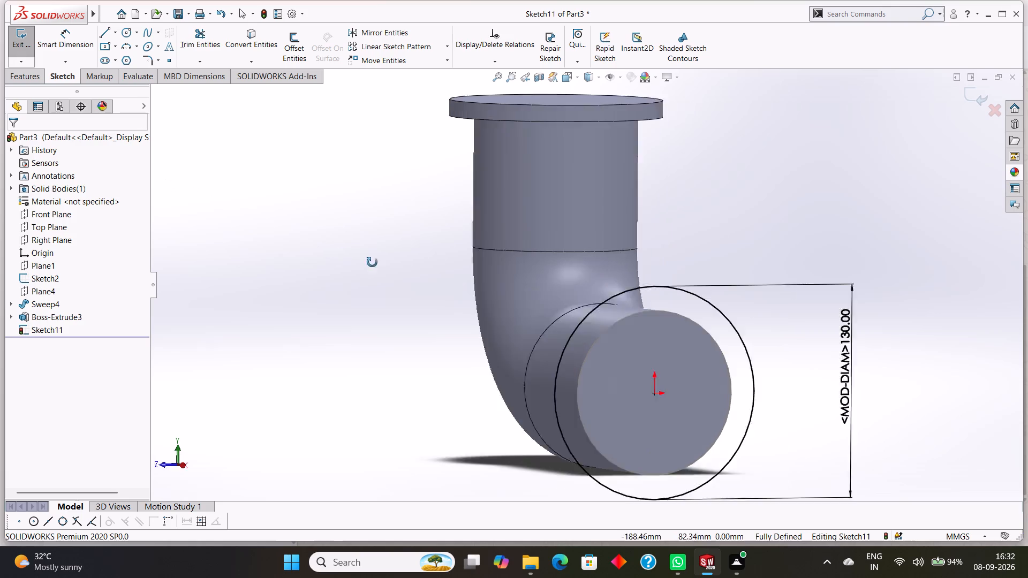
{"action": "middle_click_drag", "start_coordinate": [372, 262], "coordinate": [415, 273]}
{"action": "left_click", "coordinate": [28, 81]}
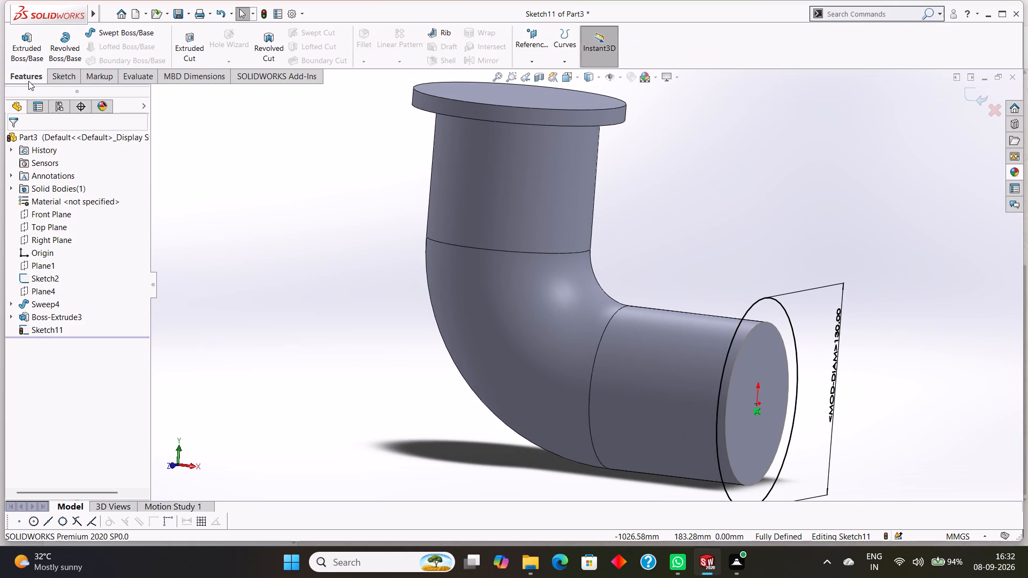
{"action": "left_click", "coordinate": [33, 51]}
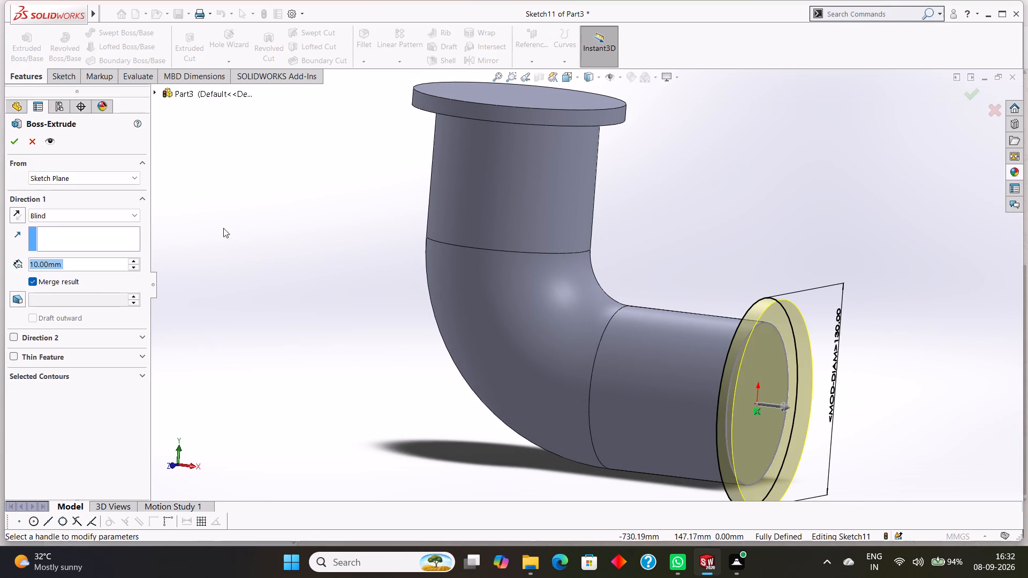
{"action": "left_click", "coordinate": [19, 214]}
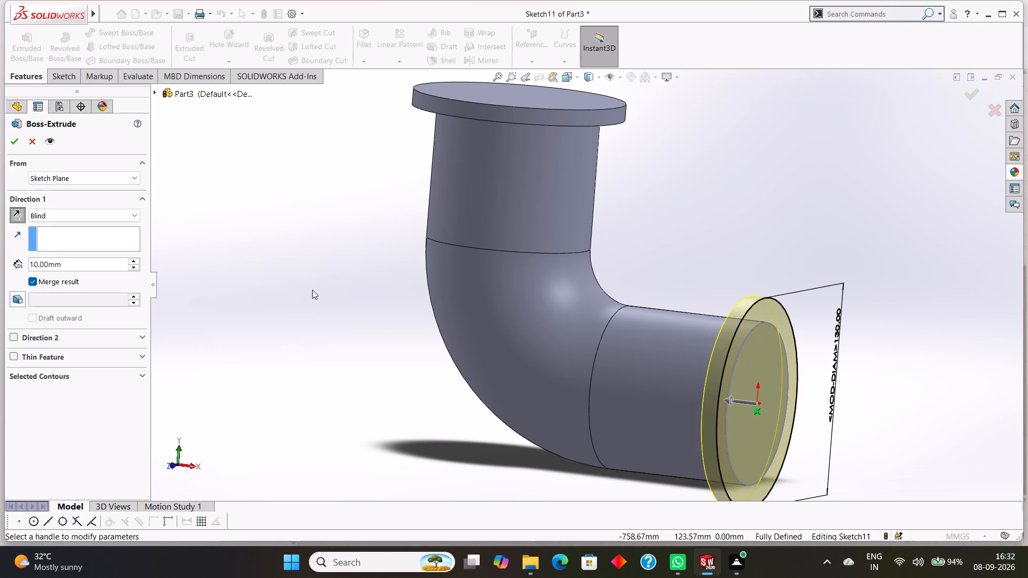
{"action": "left_click", "coordinate": [12, 147]}
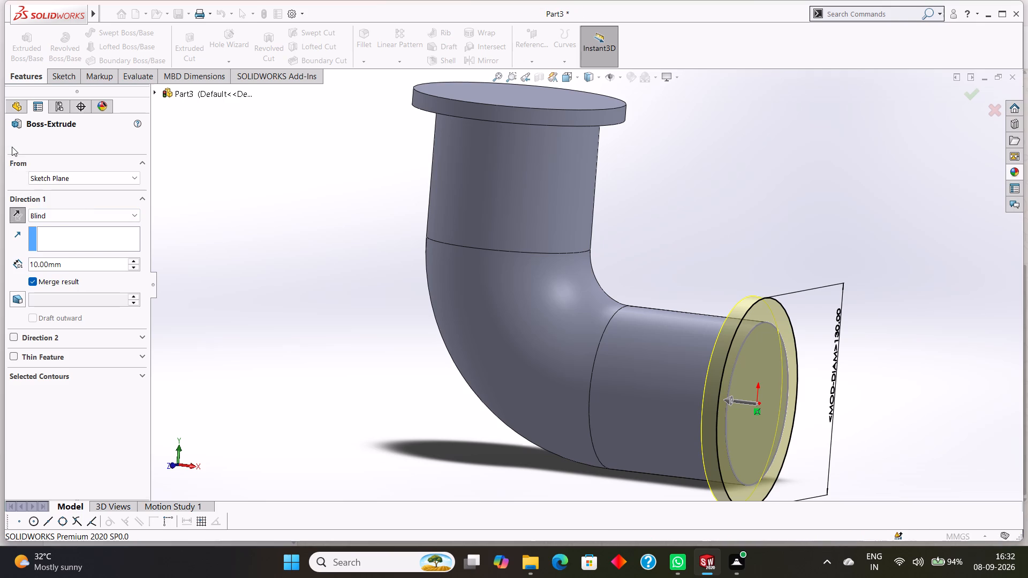
{"action": "left_click", "coordinate": [308, 301]}
Sketch a circle of 50 mm radius on the outer face of the horizontal leg's flange, centred on the origin.
{"action": "scroll", "coordinate": [323, 314], "scroll_direction": "up", "scroll_amount": 2}
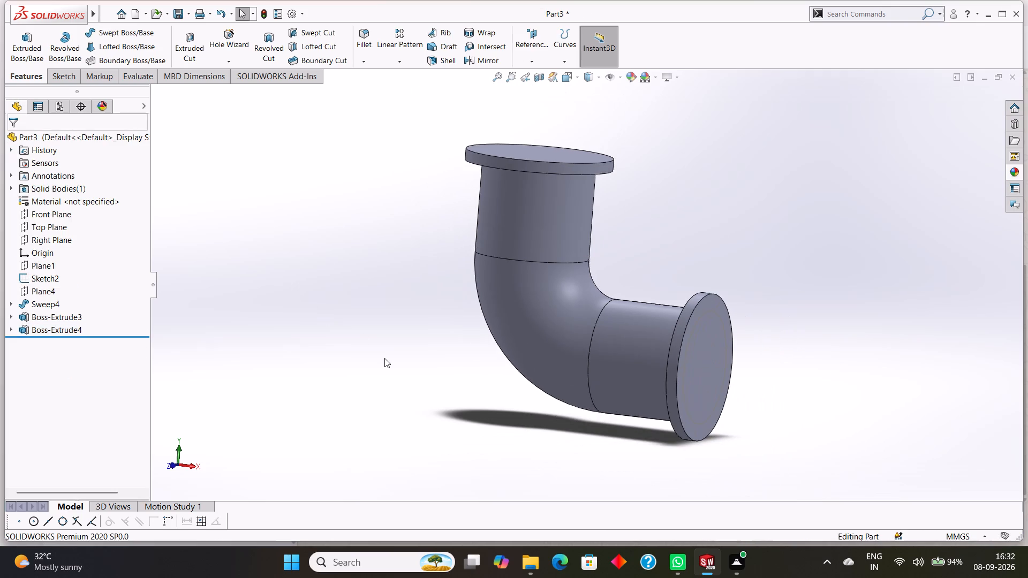
{"action": "middle_click_drag", "start_coordinate": [384, 358], "coordinate": [406, 371]}
{"action": "scroll", "coordinate": [406, 371], "scroll_direction": "up", "scroll_amount": 1}
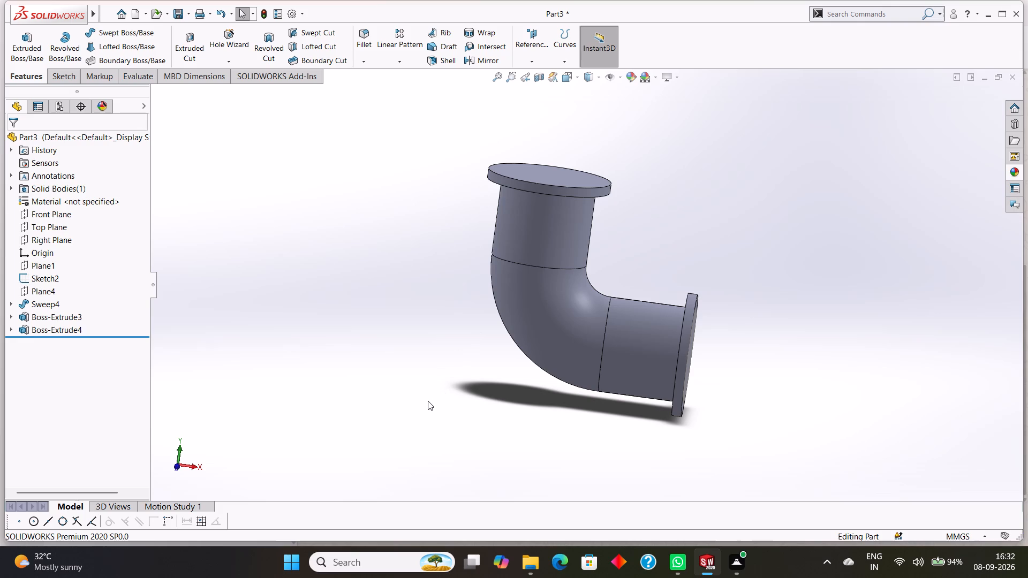
{"action": "middle_click_drag", "start_coordinate": [740, 352], "coordinate": [722, 370]}
{"action": "left_click", "coordinate": [689, 355]}
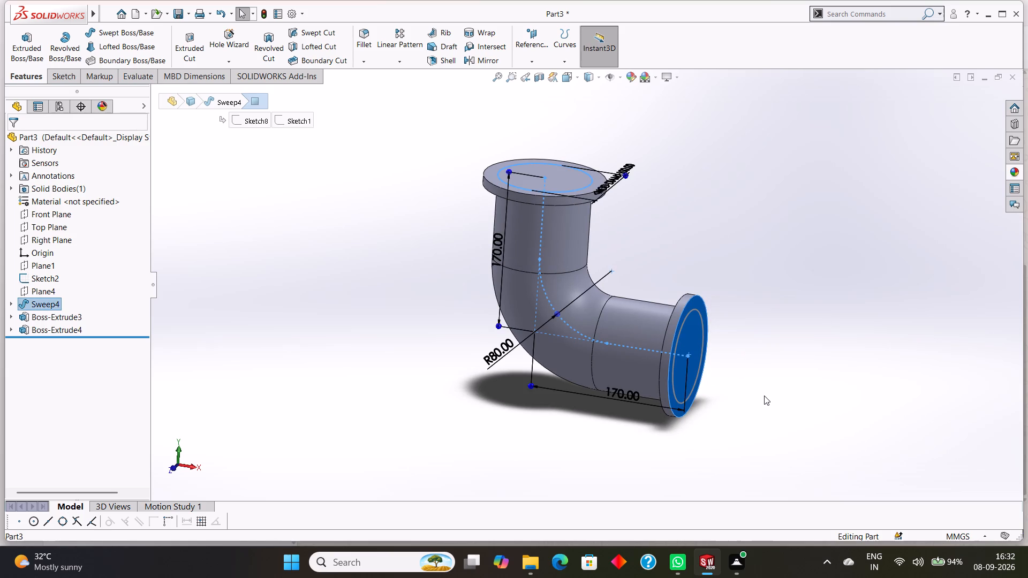
{"action": "key", "text": "ctrl+8"}
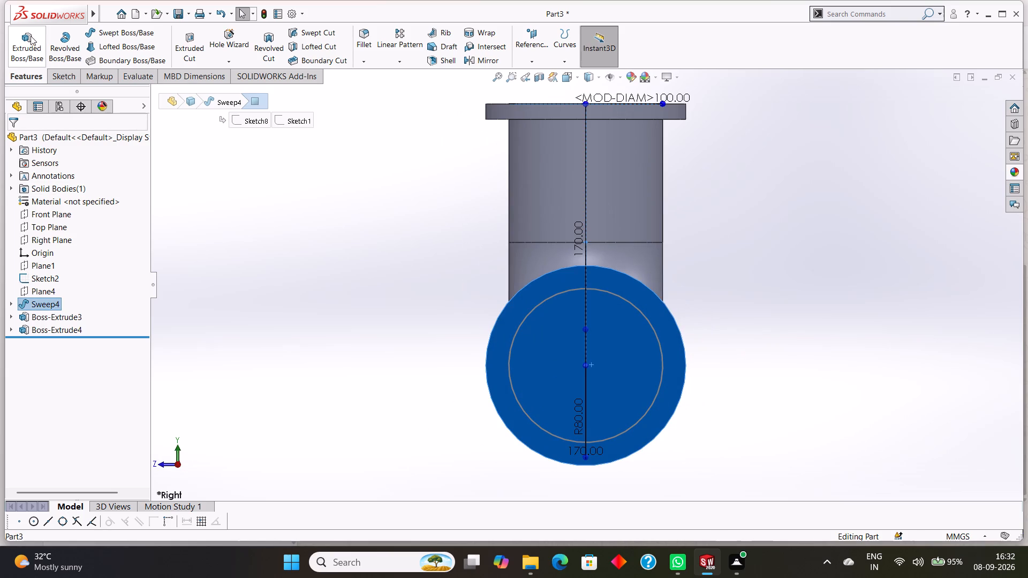
{"action": "left_click", "coordinate": [56, 79]}
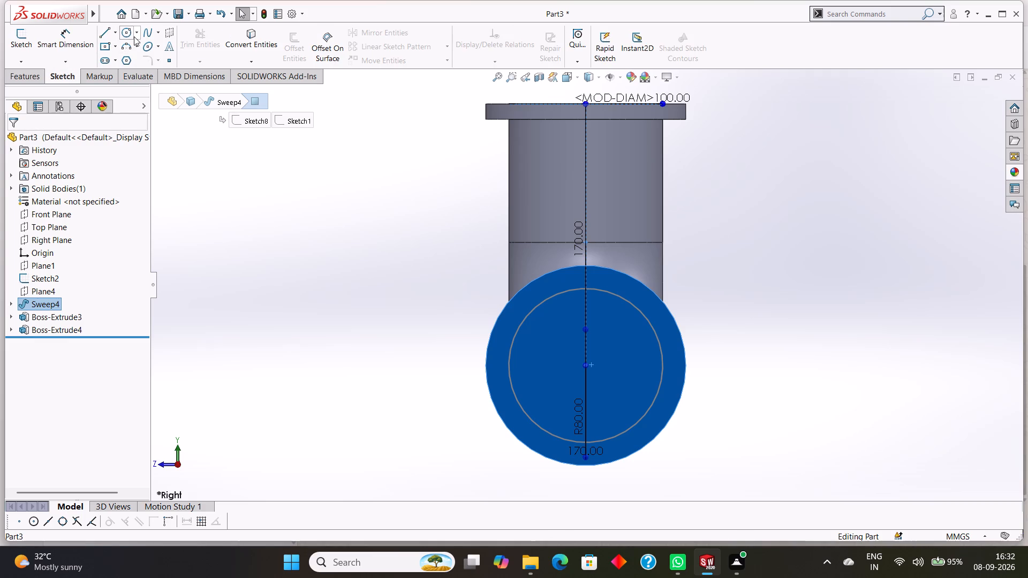
{"action": "left_click", "coordinate": [135, 35]}
{"action": "left_click", "coordinate": [139, 45]}
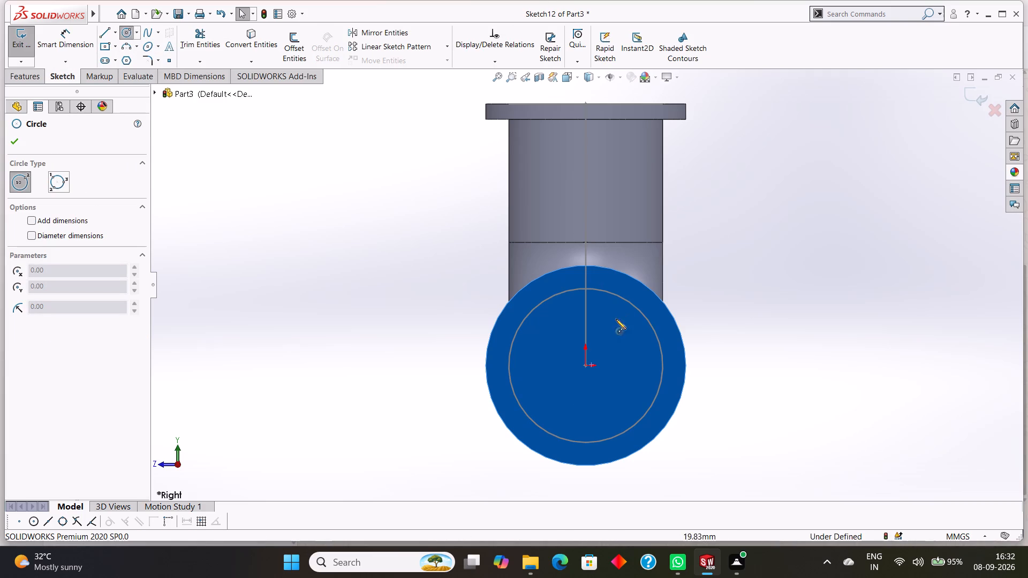
{"action": "left_click", "coordinate": [585, 366]}
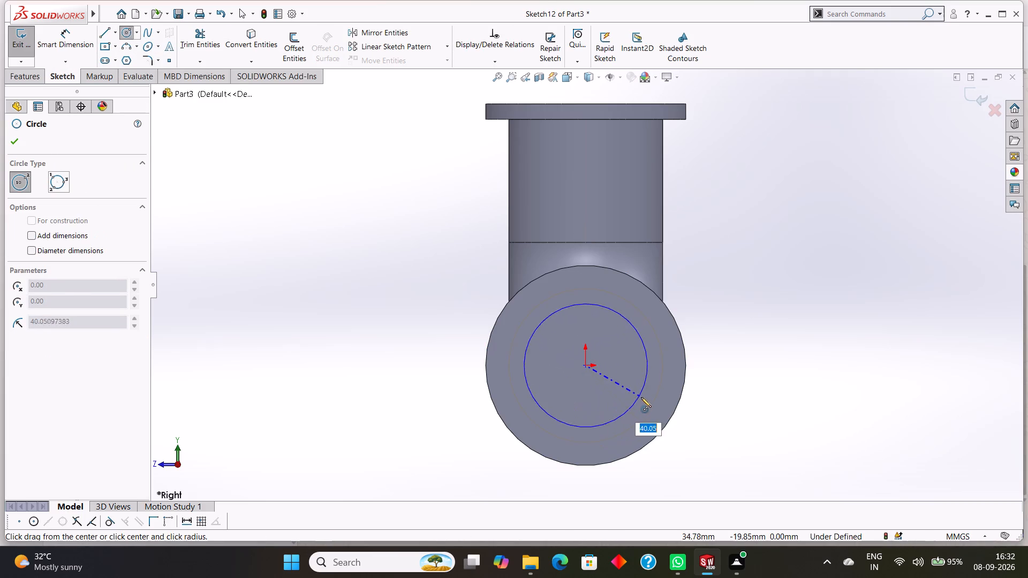
{"action": "left_click", "coordinate": [653, 406]}
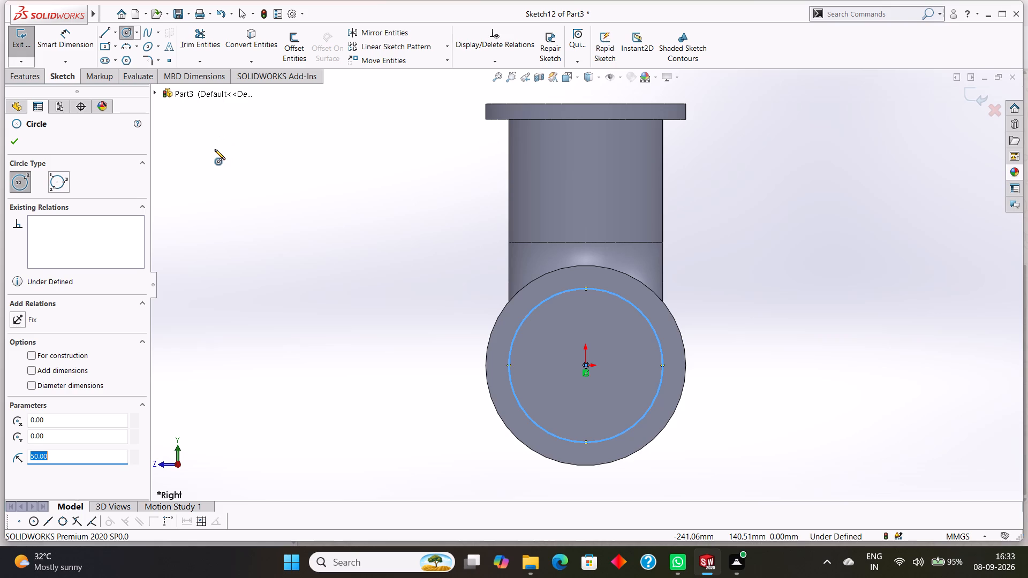
Dimension the circle on the outer face of the horizontal leg's flange to a diameter of 80 mm.
{"action": "left_click", "coordinate": [26, 76]}
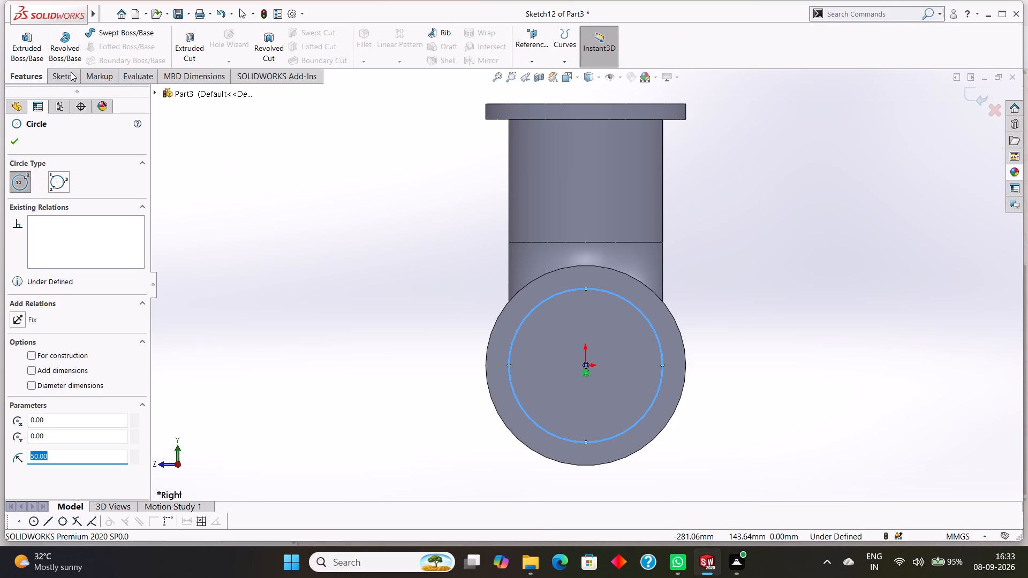
{"action": "left_click", "coordinate": [70, 72]}
{"action": "left_click", "coordinate": [58, 43]}
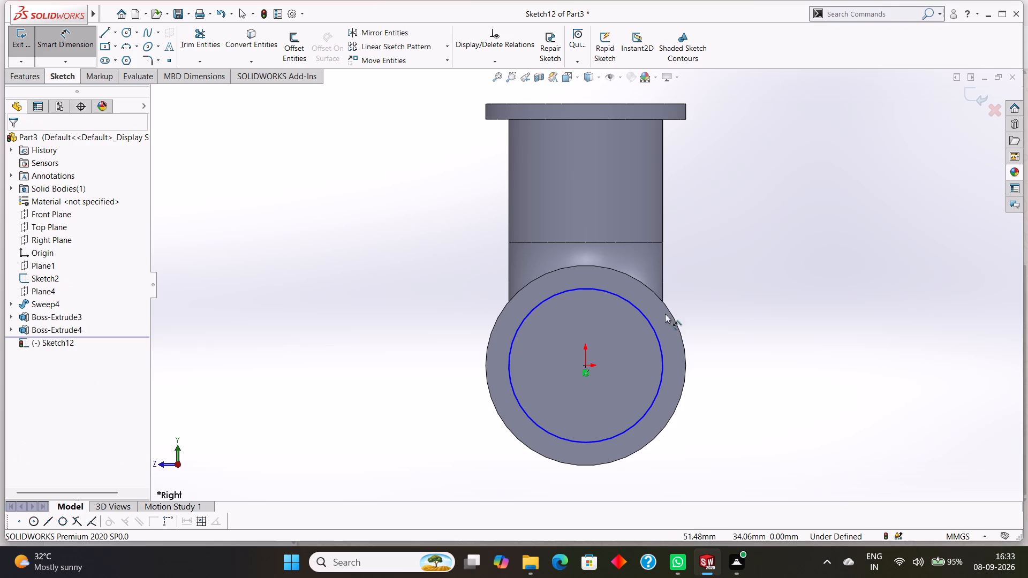
{"action": "left_click", "coordinate": [653, 327]}
{"action": "left_click", "coordinate": [750, 337]}
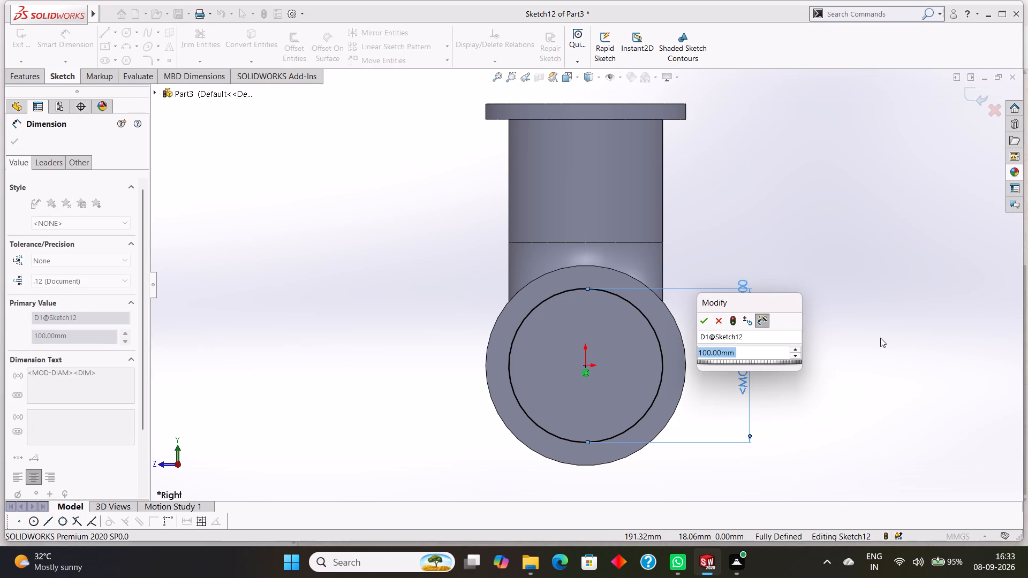
{"action": "type", "text": "80"}
{"action": "key", "text": "Return"}
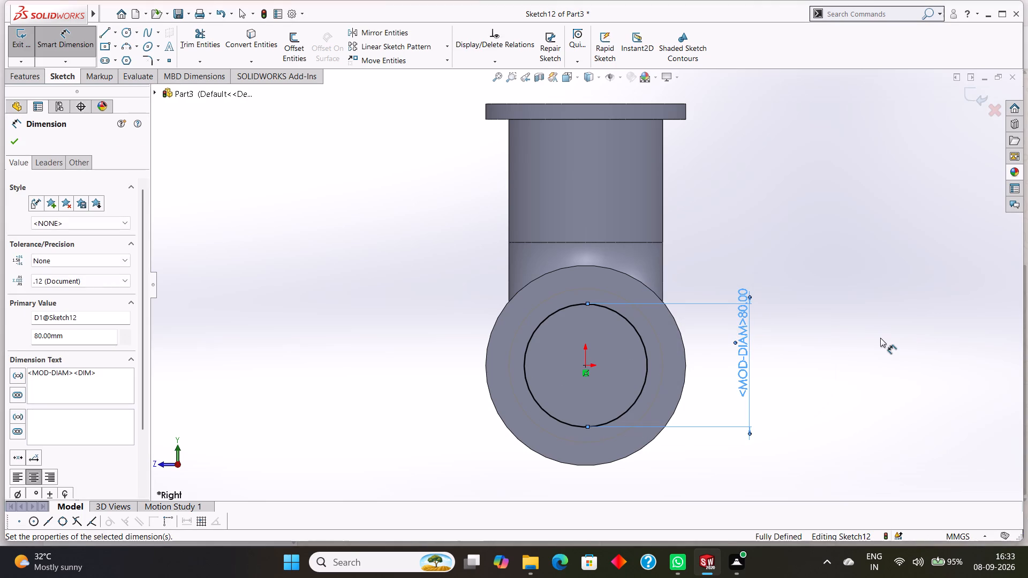
{"action": "left_click", "coordinate": [14, 140]}
{"action": "left_click", "coordinate": [797, 261]}
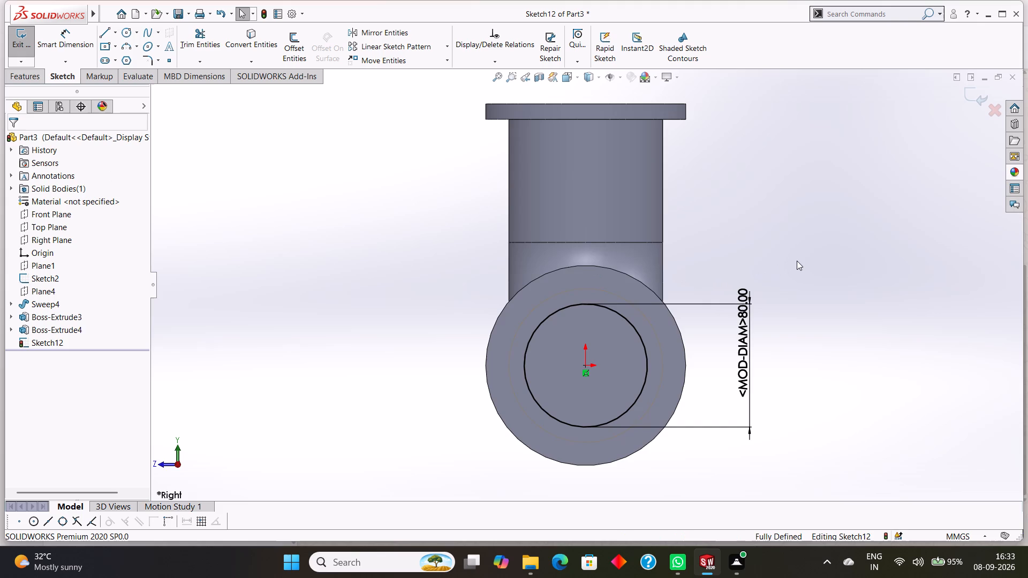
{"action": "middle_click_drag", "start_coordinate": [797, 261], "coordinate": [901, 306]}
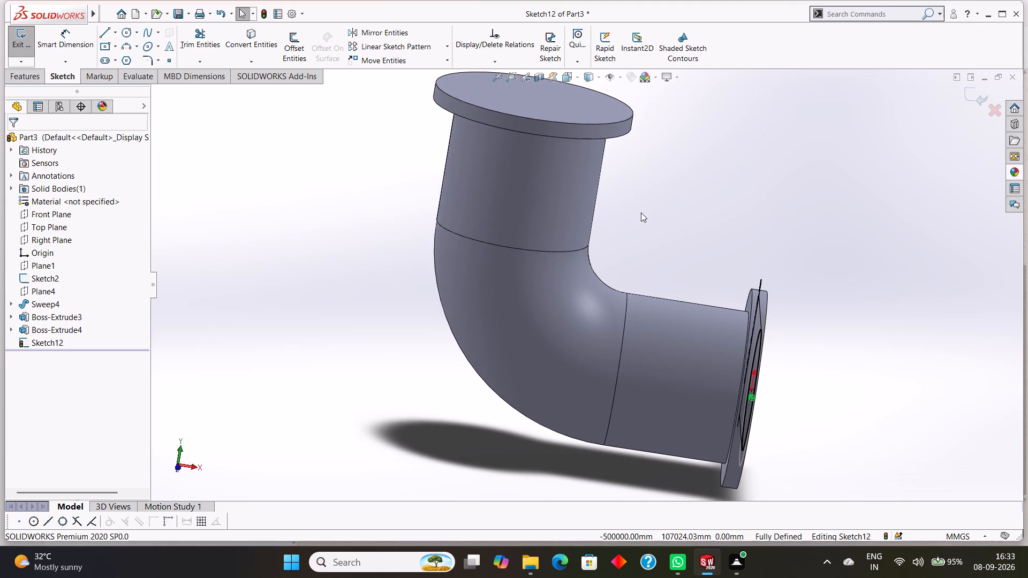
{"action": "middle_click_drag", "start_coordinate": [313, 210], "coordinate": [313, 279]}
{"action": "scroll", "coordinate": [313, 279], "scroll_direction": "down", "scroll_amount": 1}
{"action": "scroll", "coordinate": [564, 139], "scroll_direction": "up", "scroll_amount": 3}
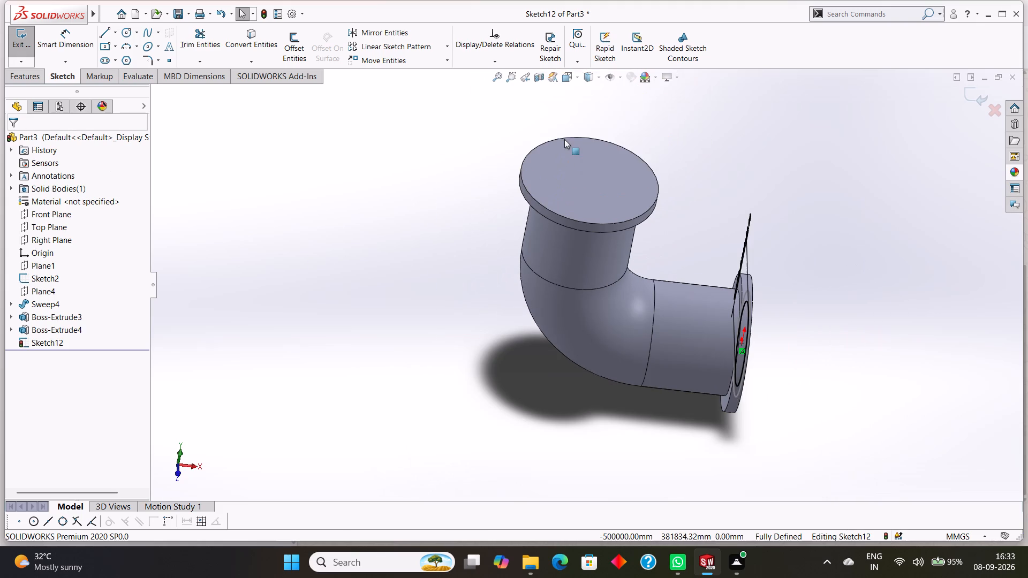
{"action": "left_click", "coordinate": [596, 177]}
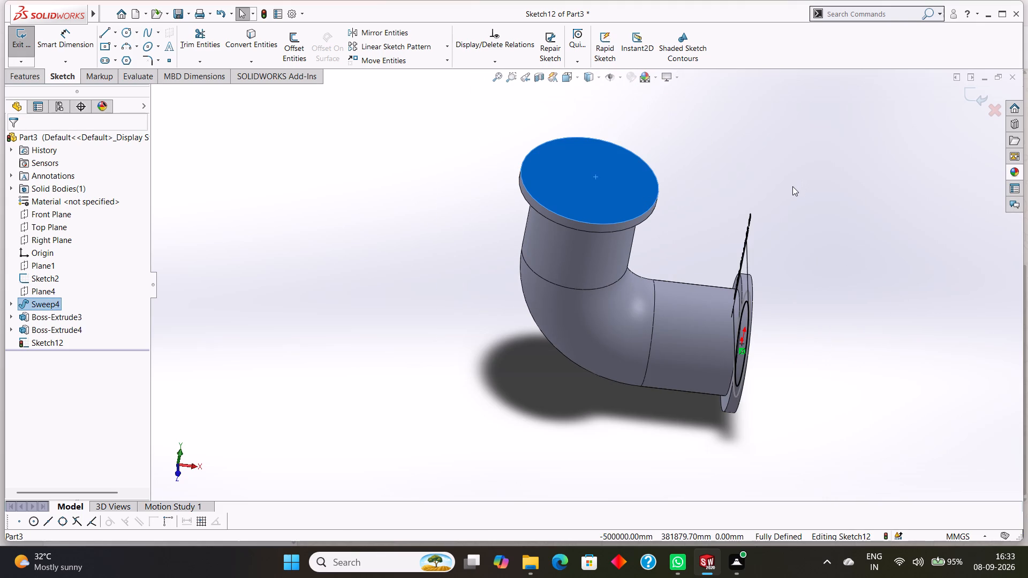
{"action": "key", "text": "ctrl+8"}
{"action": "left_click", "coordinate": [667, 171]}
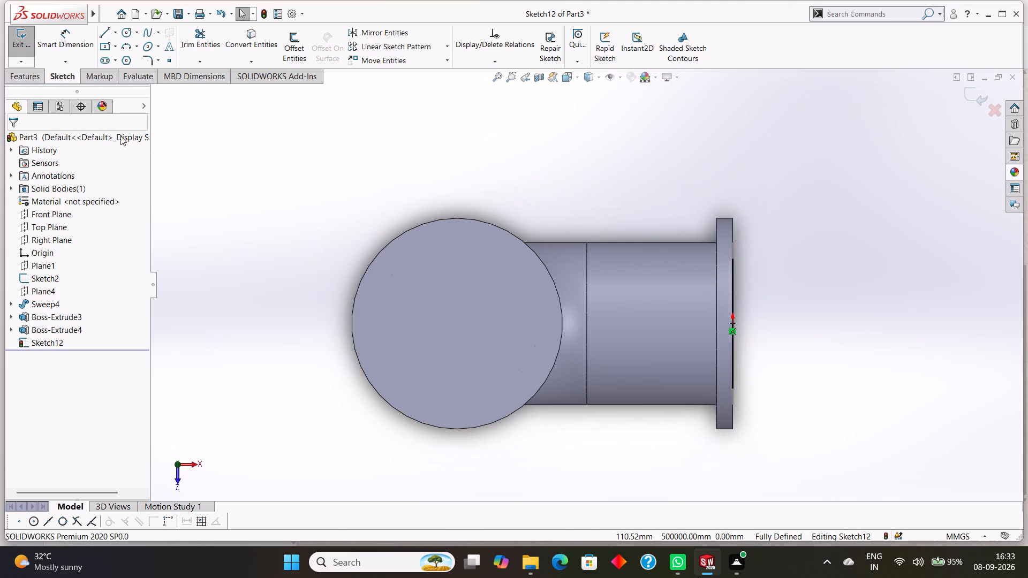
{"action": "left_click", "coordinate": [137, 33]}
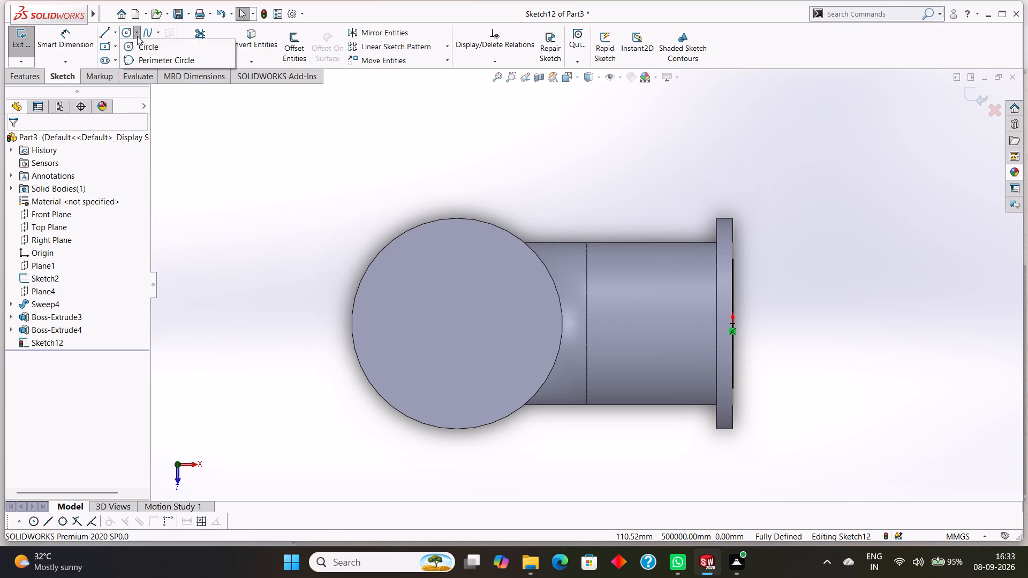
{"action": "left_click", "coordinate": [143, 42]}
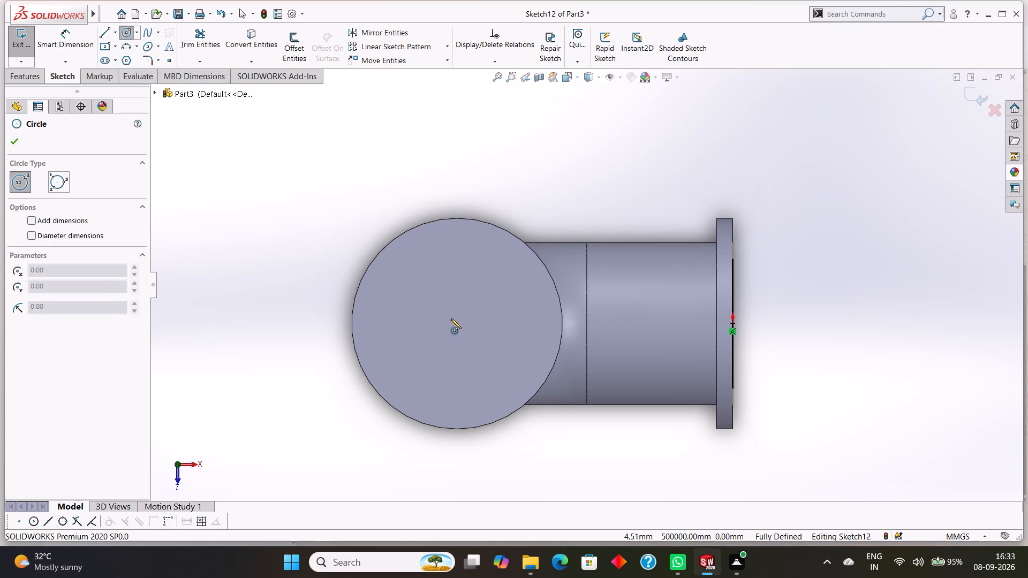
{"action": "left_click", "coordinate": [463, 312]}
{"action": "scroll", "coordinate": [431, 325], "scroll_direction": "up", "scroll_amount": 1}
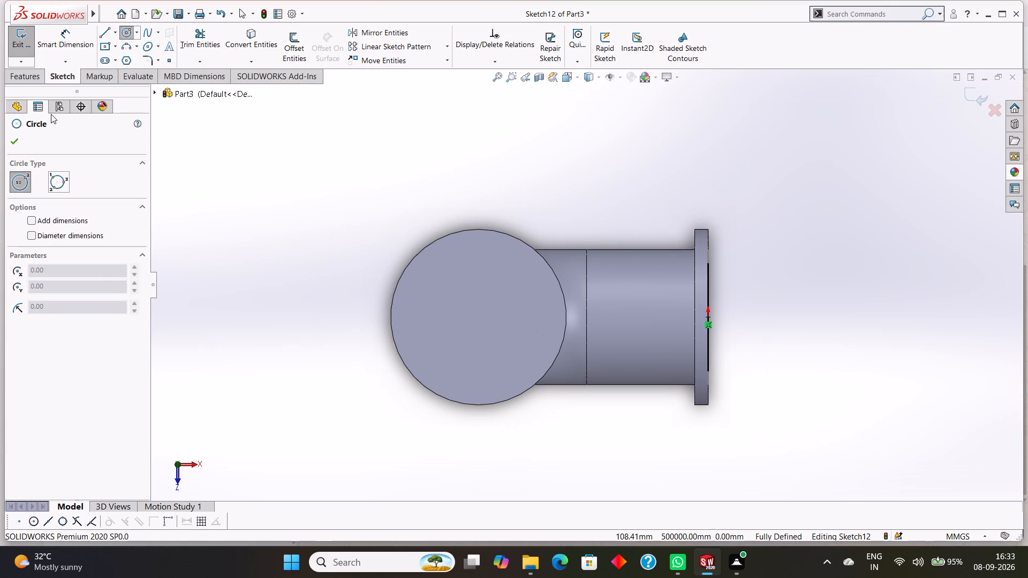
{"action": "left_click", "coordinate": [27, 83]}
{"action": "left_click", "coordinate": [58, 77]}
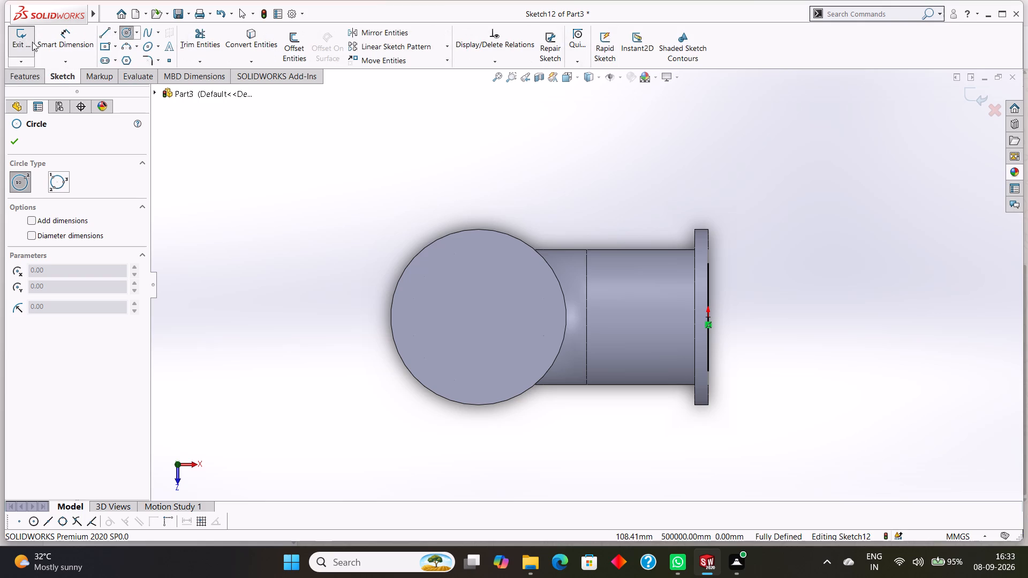
Close the horizontal flange's circle sketch and start a new sketch on the outer face of the vertical leg's flange.
{"action": "left_click", "coordinate": [29, 40]}
{"action": "scroll", "coordinate": [260, 260], "scroll_direction": "up", "scroll_amount": 1}
{"action": "middle_click_drag", "start_coordinate": [261, 261], "coordinate": [270, 222]}
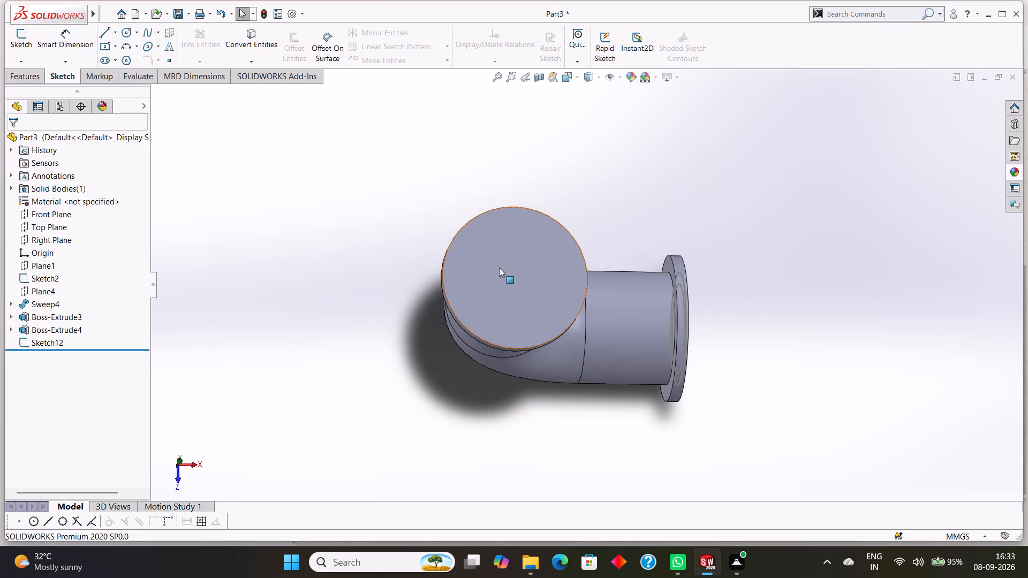
{"action": "left_click", "coordinate": [499, 268]}
{"action": "key", "text": "ctrl+8"}
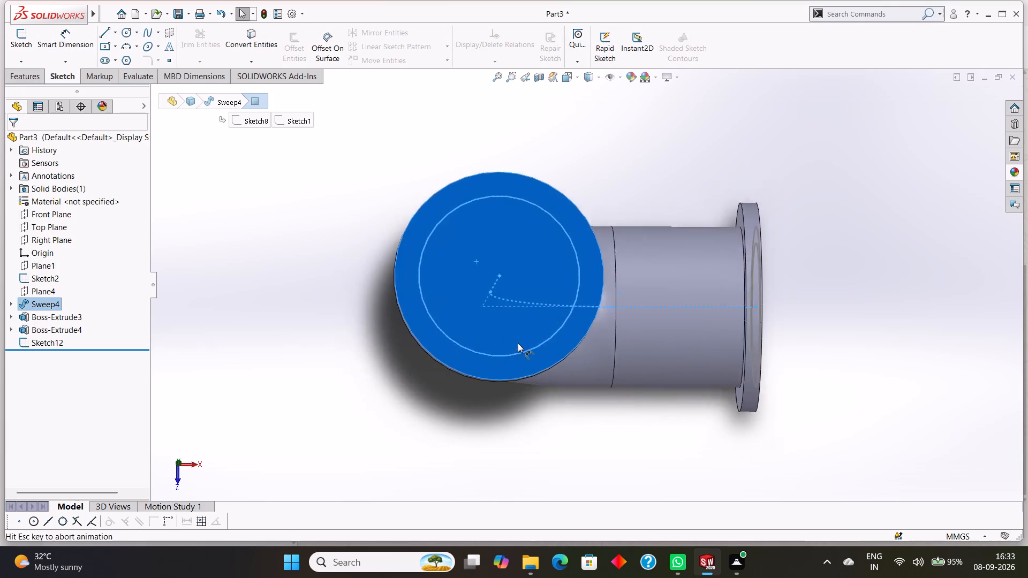
{"action": "right_click", "coordinate": [515, 271]}
{"action": "left_click", "coordinate": [541, 256]}
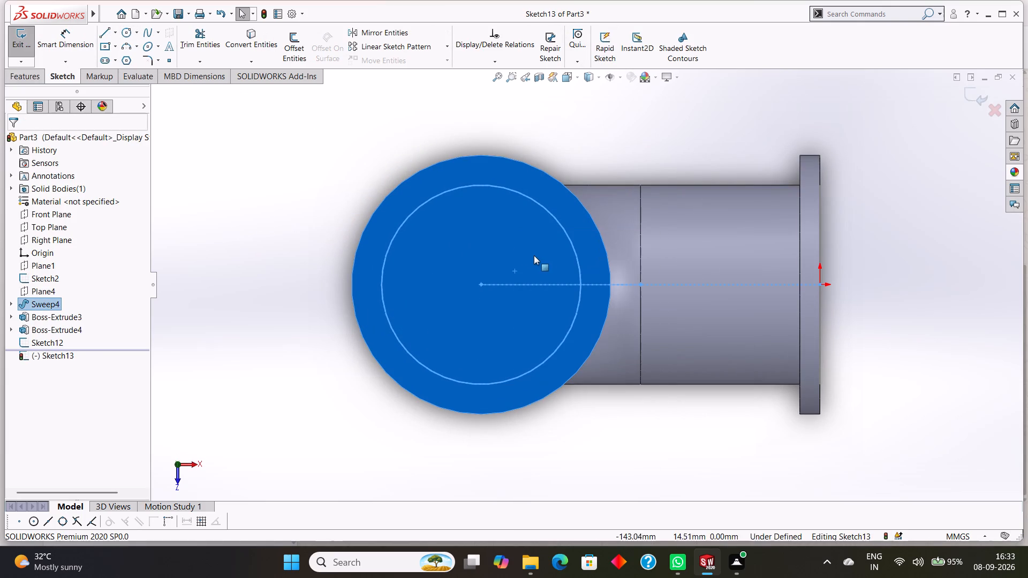
{"action": "left_click", "coordinate": [459, 217]}
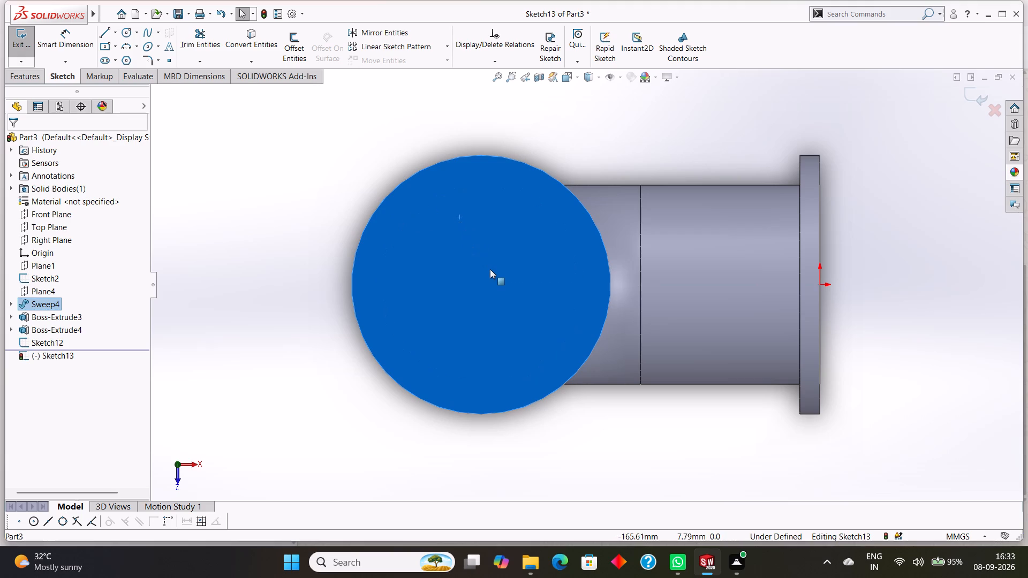
{"action": "key", "text": "Escape"}
{"action": "left_click", "coordinate": [481, 272]}
{"action": "key", "text": "Escape"}
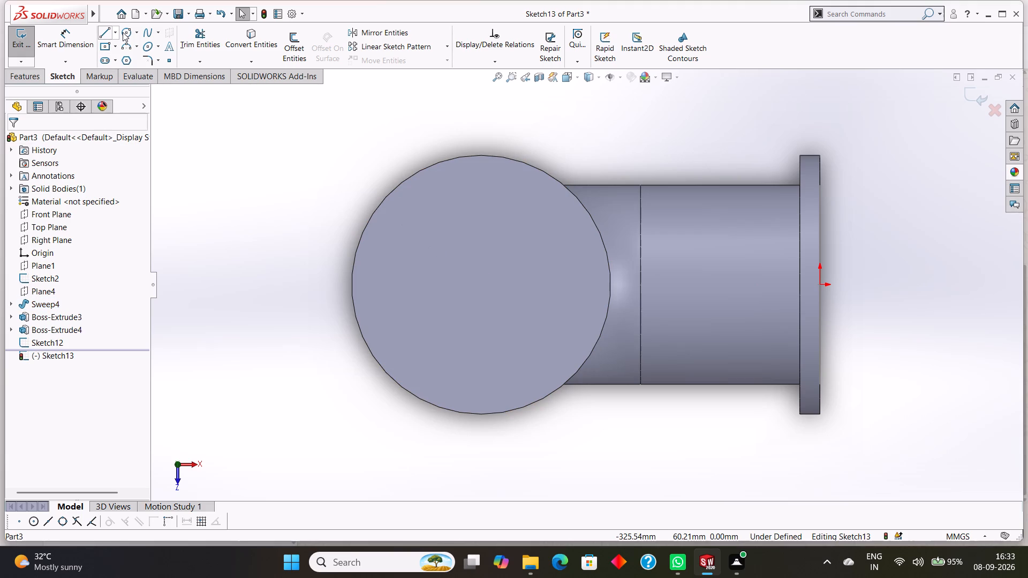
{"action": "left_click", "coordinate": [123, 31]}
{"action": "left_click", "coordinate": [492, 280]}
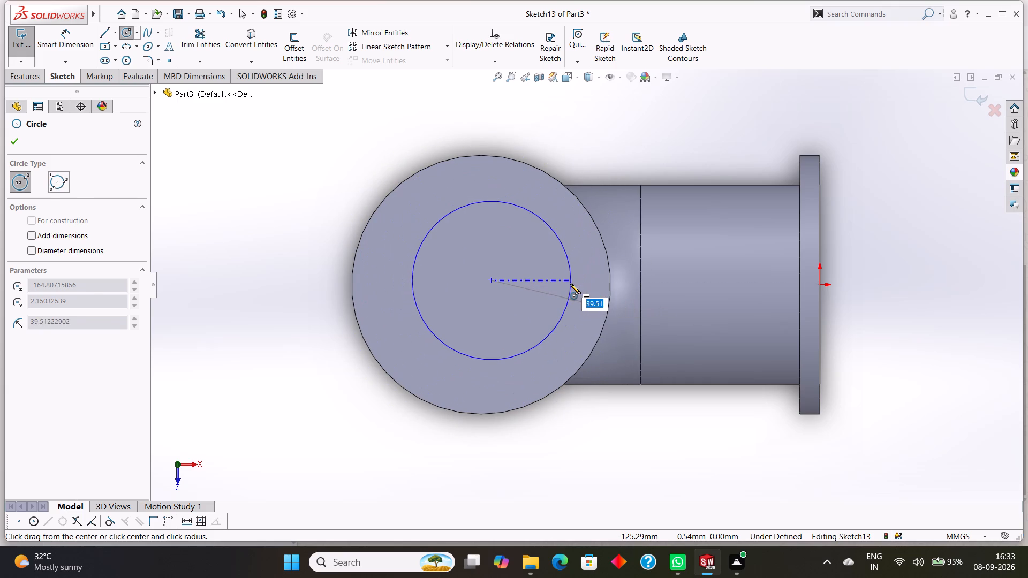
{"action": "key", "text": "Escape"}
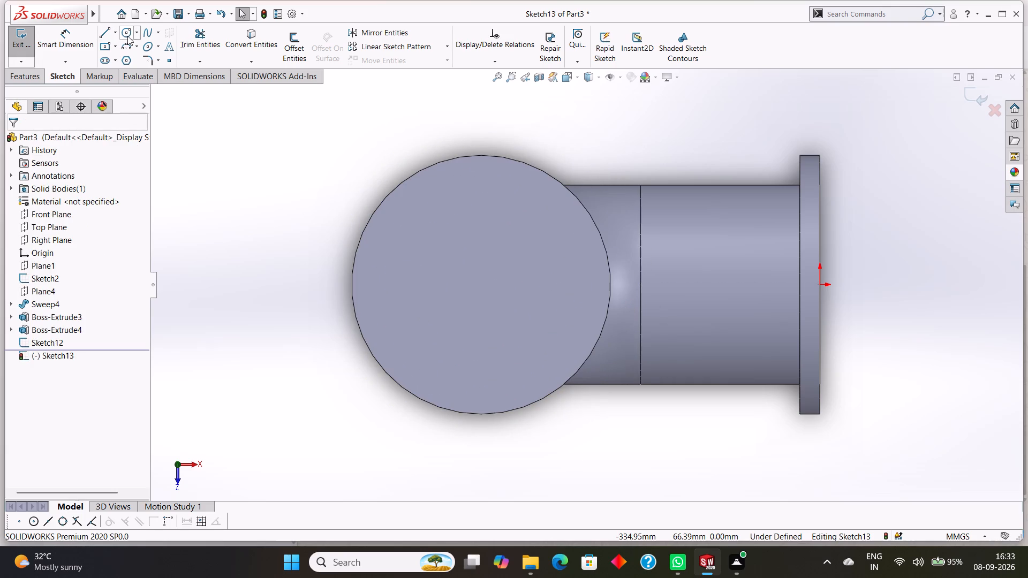
Sketch a circle of about 55 mm radius on the vertical leg's flange face, centred on the flange's centre.
{"action": "left_click", "coordinate": [135, 34]}
{"action": "left_click", "coordinate": [138, 45]}
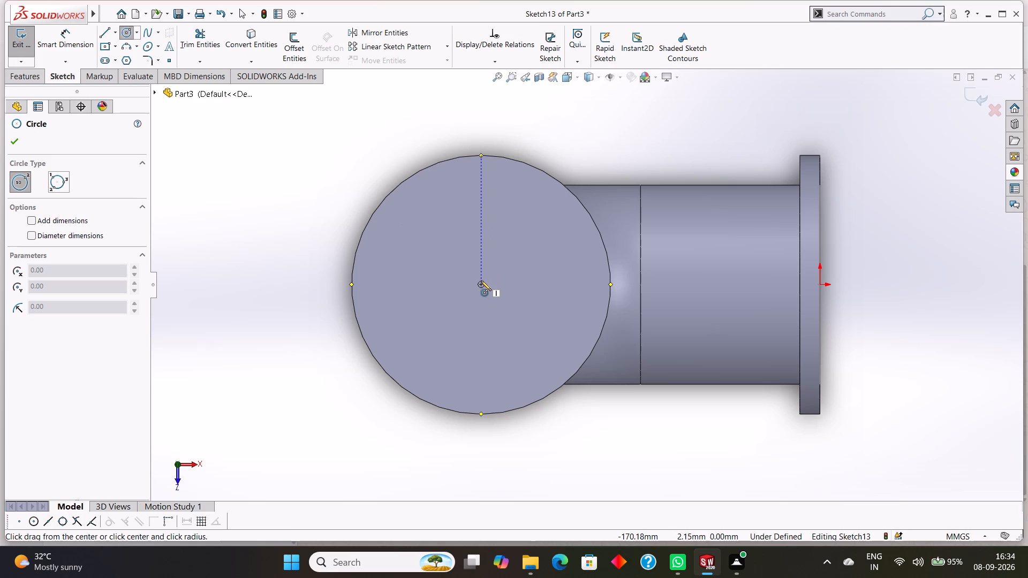
{"action": "left_click", "coordinate": [481, 284]}
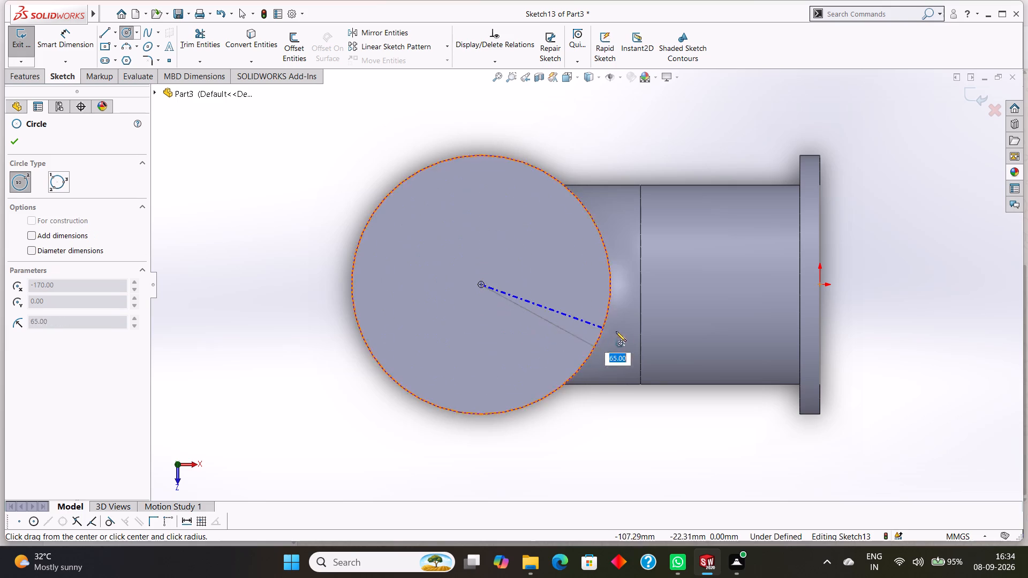
{"action": "left_click", "coordinate": [588, 307]}
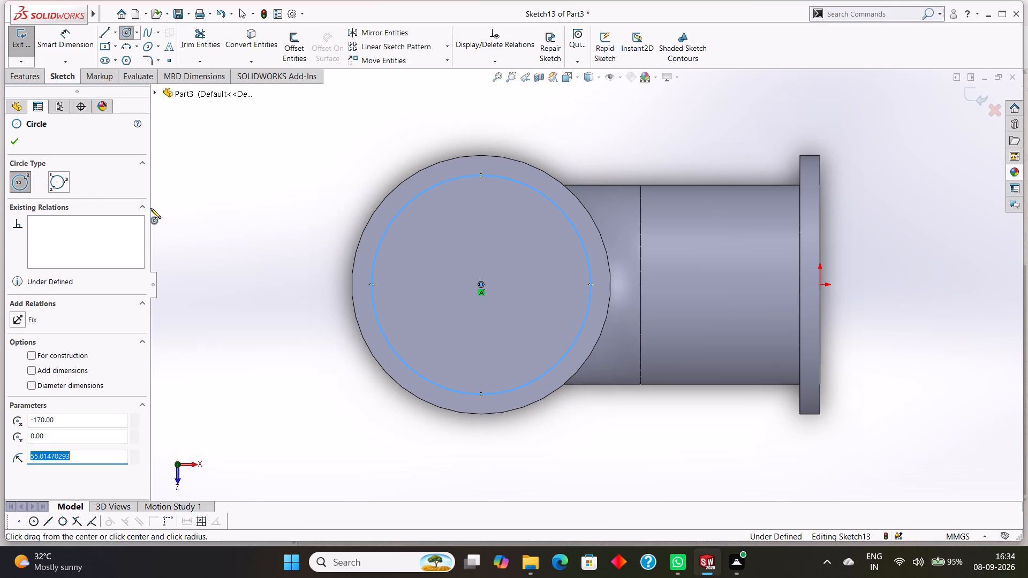
{"action": "left_click", "coordinate": [18, 144]}
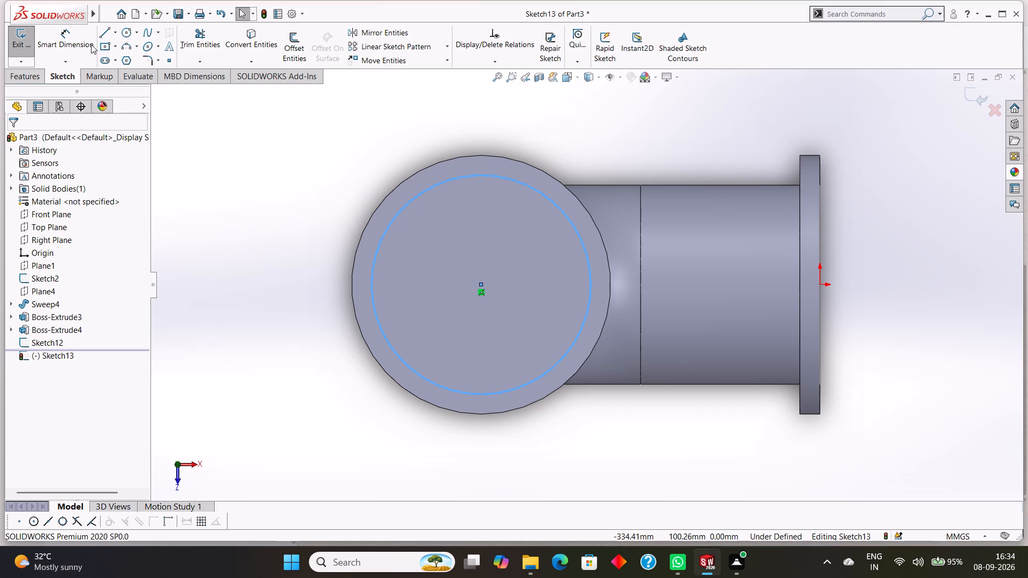
Dimension the circle on the vertical leg's flange face to a diameter of 130 mm.
{"action": "left_click", "coordinate": [69, 36]}
{"action": "left_click", "coordinate": [485, 175]}
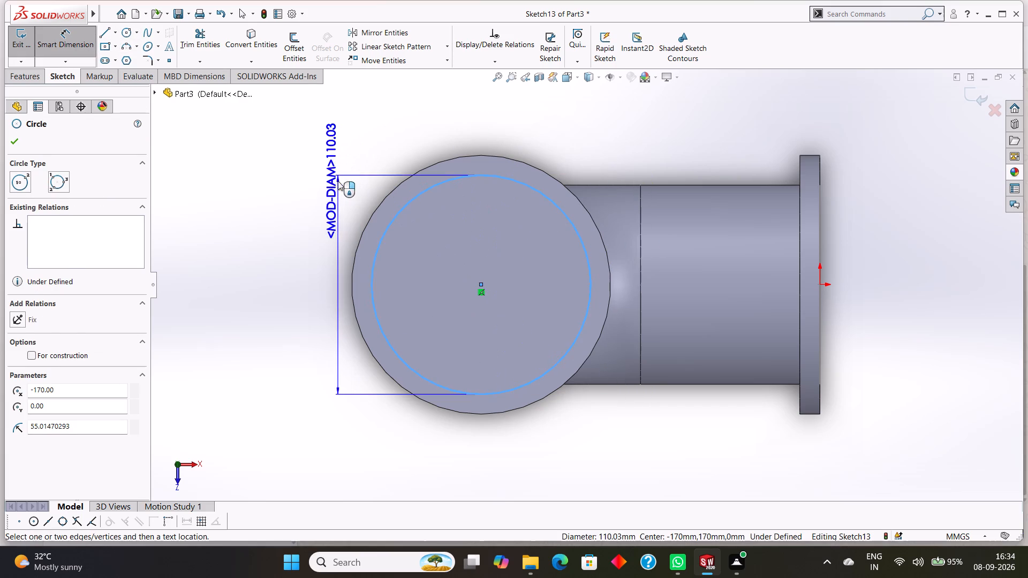
{"action": "left_click", "coordinate": [338, 181]}
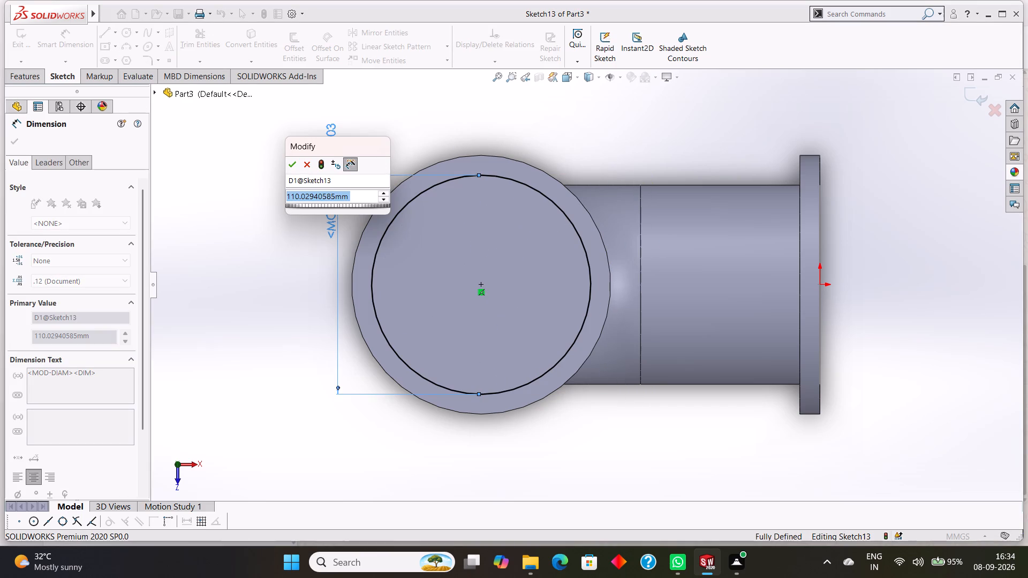
{"action": "type", "text": "16"}
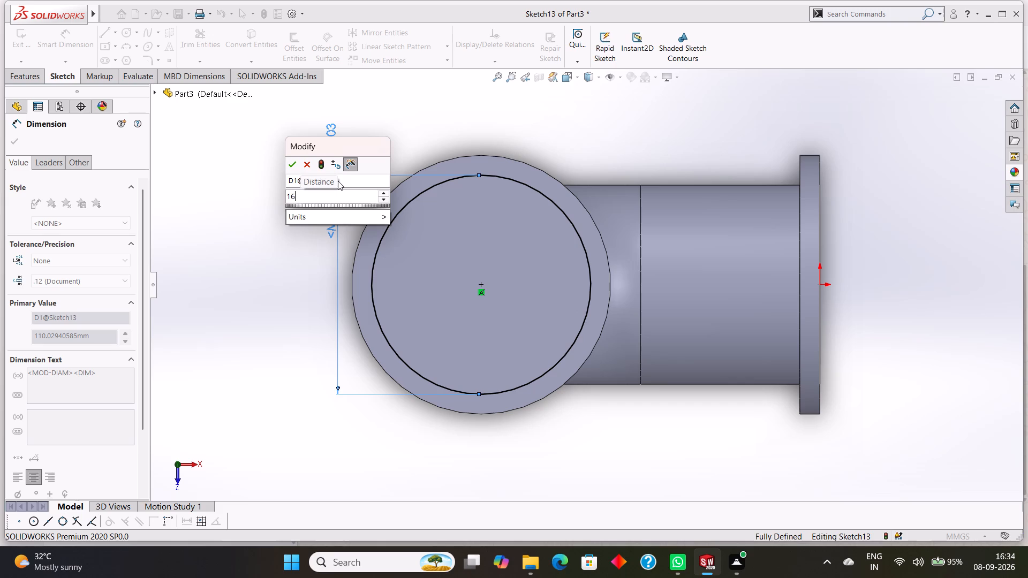
{"action": "key", "text": "BackSpace"}
{"action": "type", "text": "30"}
{"action": "key", "text": "Return"}
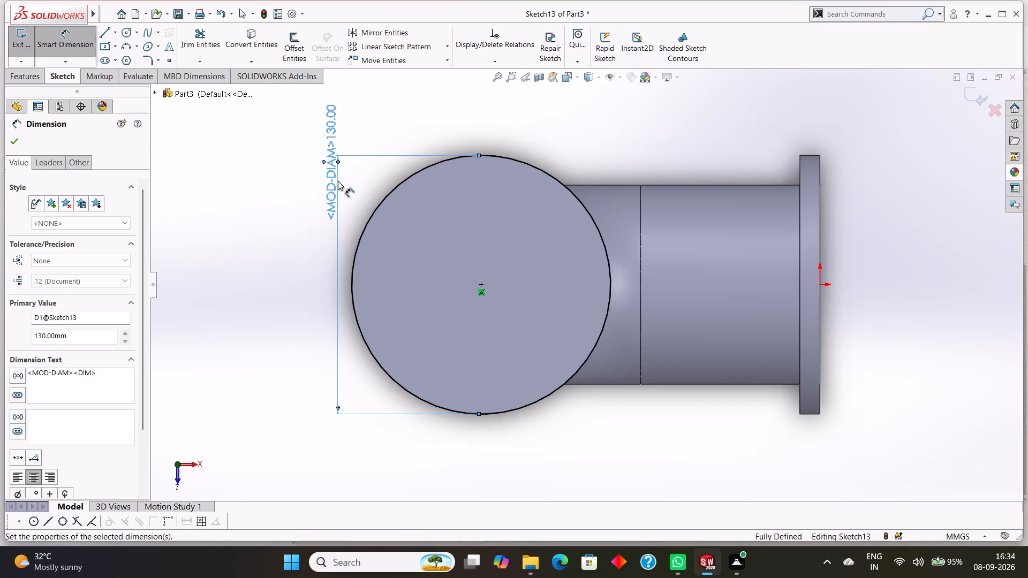
{"action": "middle_click_drag", "start_coordinate": [370, 469], "coordinate": [359, 357]}
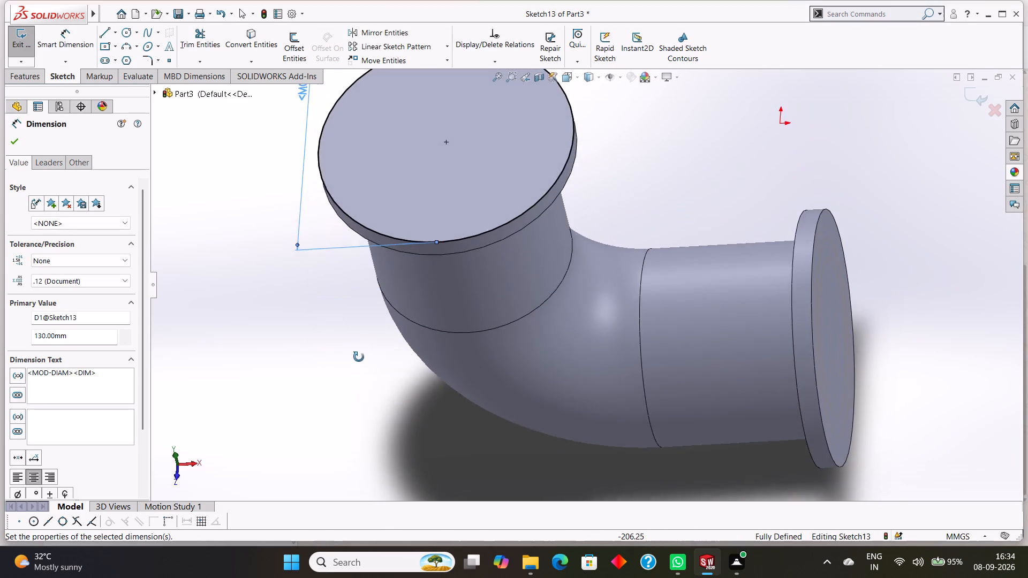
{"action": "middle_click_drag", "start_coordinate": [359, 357], "coordinate": [390, 384]}
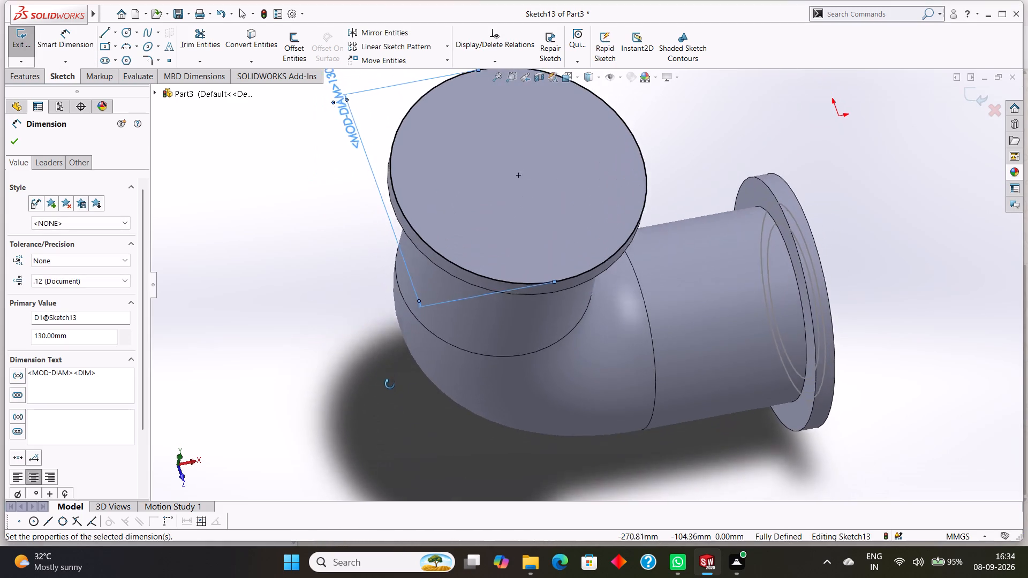
{"action": "middle_click_drag", "start_coordinate": [390, 384], "coordinate": [389, 389]}
{"action": "scroll", "coordinate": [403, 350], "scroll_direction": "up", "scroll_amount": 1}
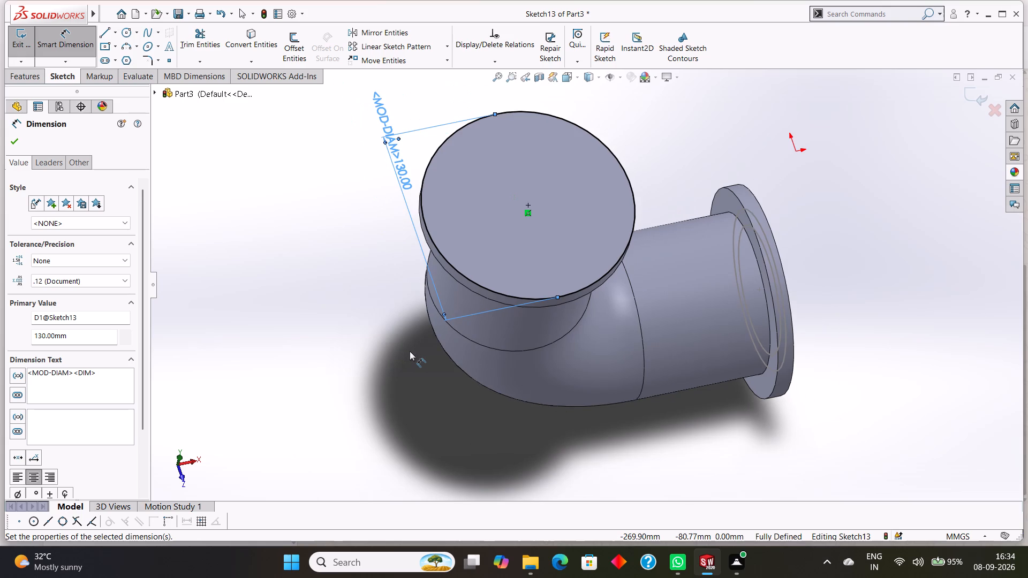
Undo the last diameter change on the vertical flange's circle.
{"action": "key", "text": "ctrl+z"}
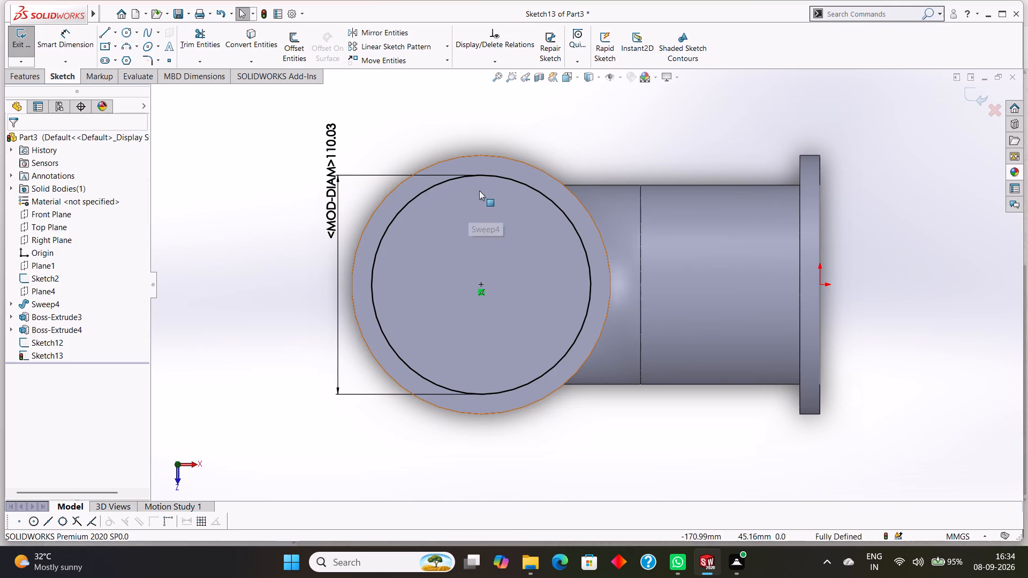
Undo back into the circle sketch on the vertical leg's flange until the circle's diameter dimension is removed.
{"action": "double_click", "coordinate": [327, 146]}
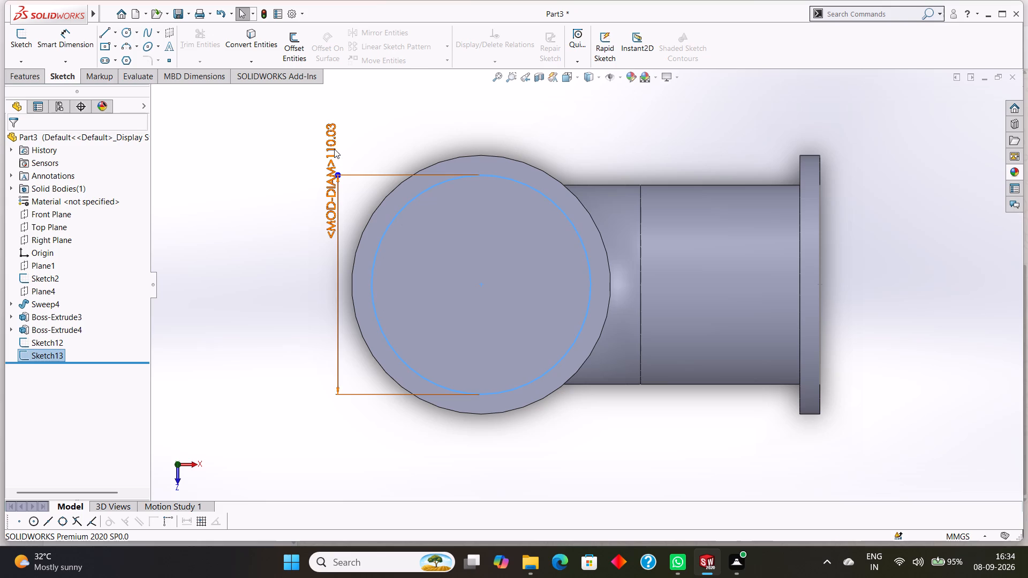
{"action": "double_click", "coordinate": [334, 149]}
{"action": "key", "text": "Escape"}
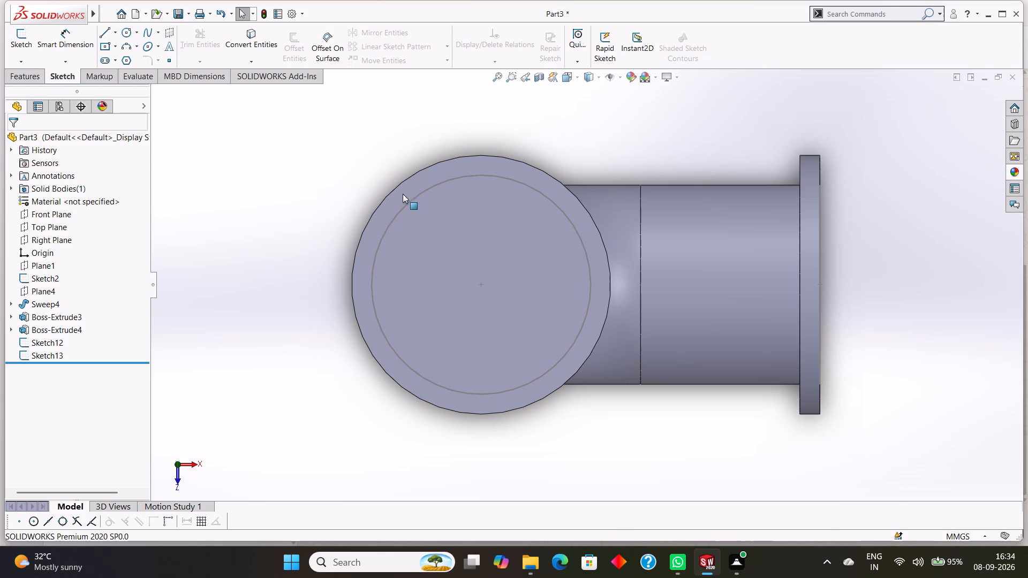
{"action": "key", "text": "ctrl+z"}
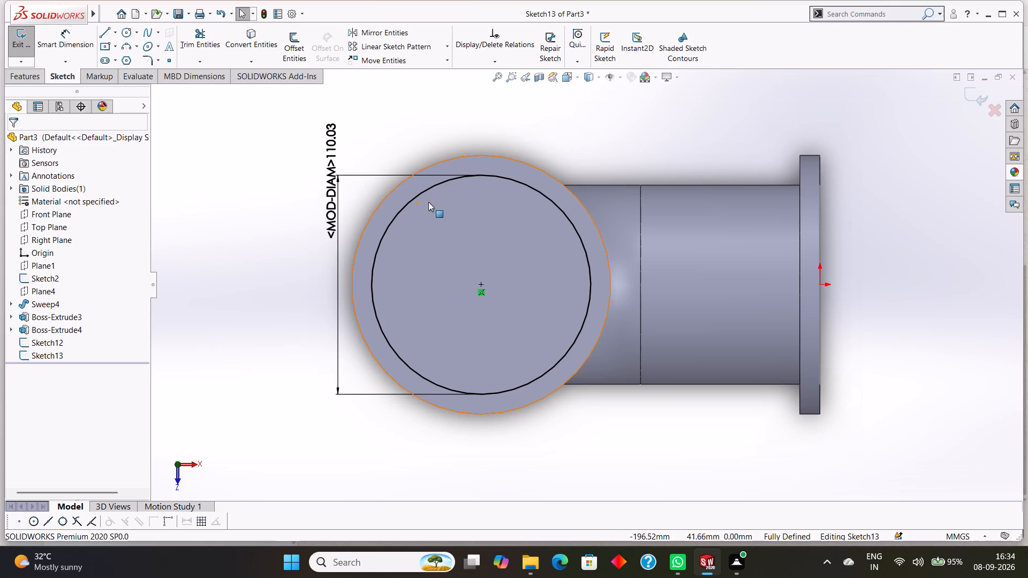
{"action": "key", "text": "ctrl+z"}
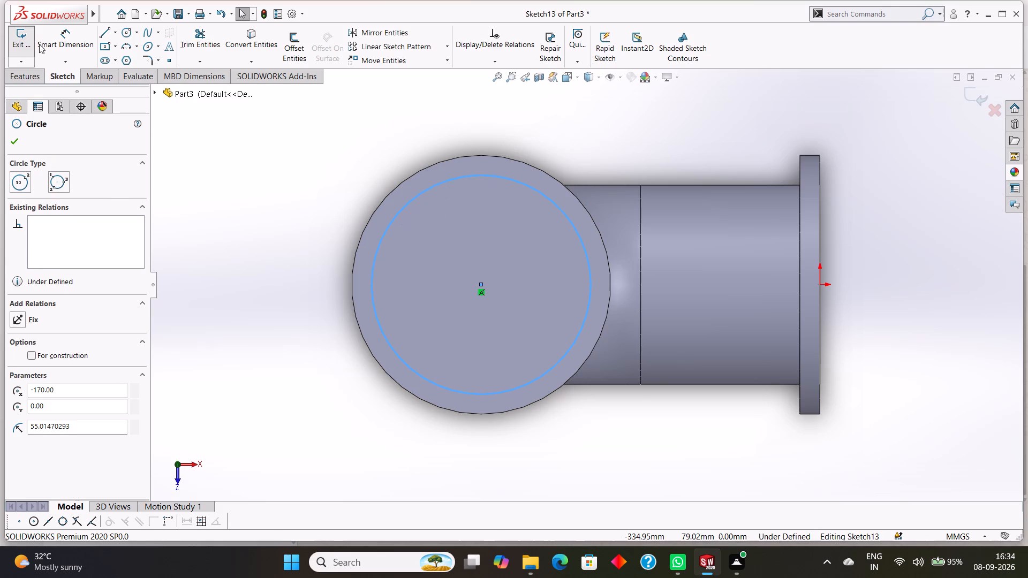
Dimension the circle on the vertical leg's flange face to a diameter of 60 mm.
{"action": "left_click", "coordinate": [48, 39]}
{"action": "left_click", "coordinate": [436, 182]}
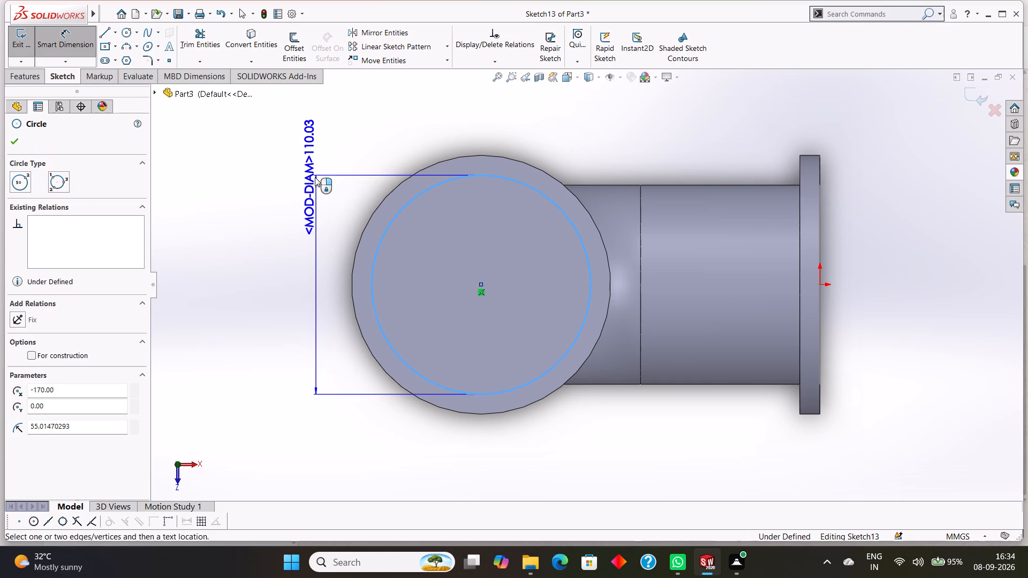
{"action": "left_click", "coordinate": [315, 177]}
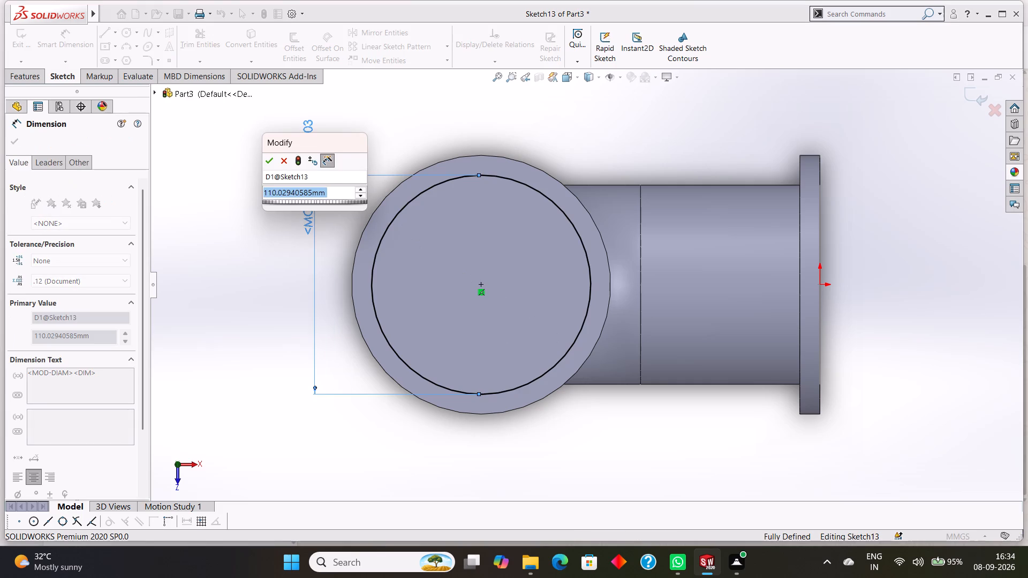
{"action": "type", "text": "60"}
{"action": "key", "text": "Return"}
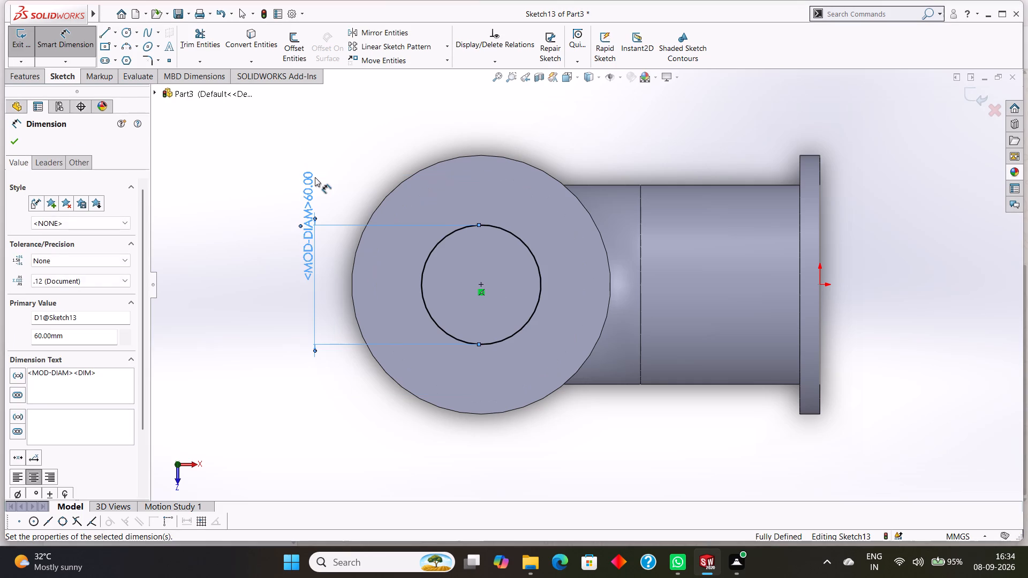
{"action": "left_click", "coordinate": [9, 143]}
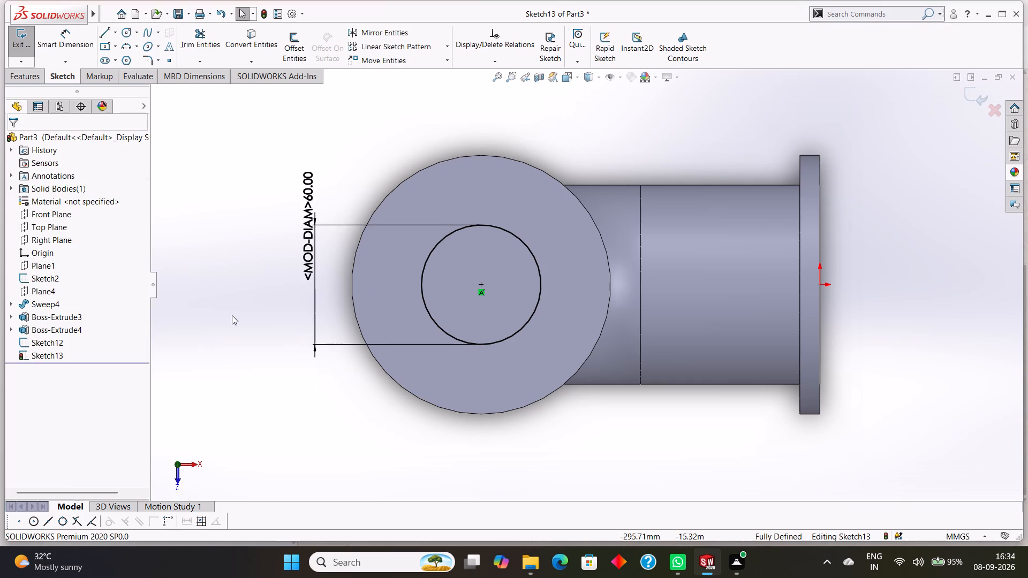
{"action": "left_click", "coordinate": [232, 315]}
Inspect both flanges of the elbow and close the circle sketch on the vertical leg's flange.
{"action": "middle_click_drag", "start_coordinate": [593, 464], "coordinate": [562, 287]}
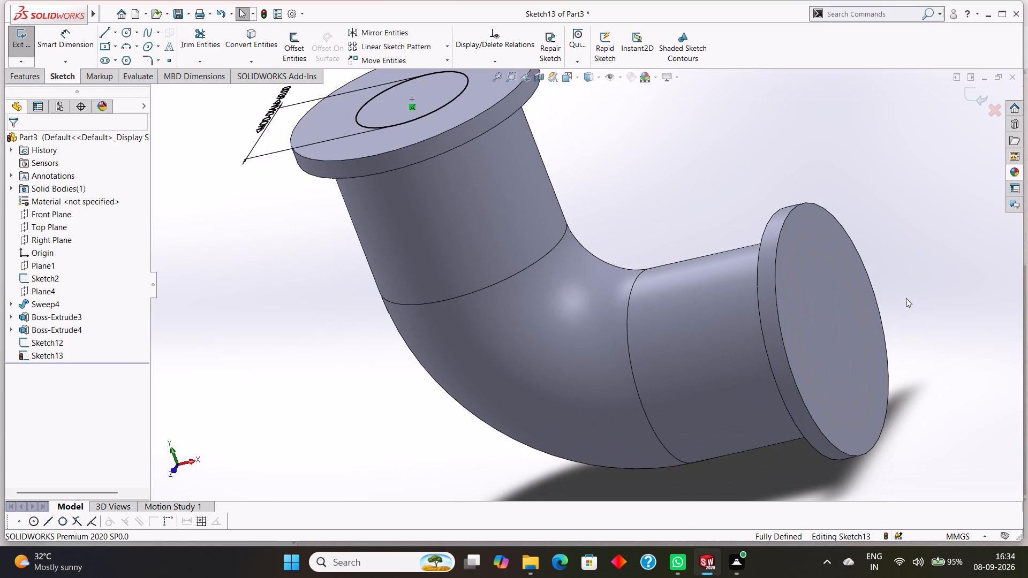
{"action": "left_click", "coordinate": [919, 229]}
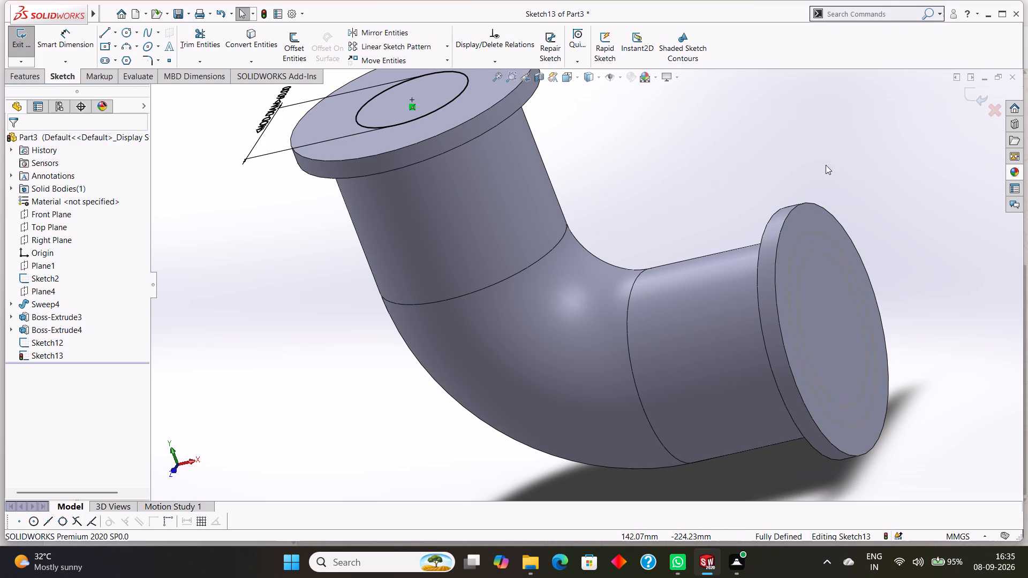
{"action": "scroll", "coordinate": [776, 162], "scroll_direction": "up", "scroll_amount": 2}
{"action": "left_click", "coordinate": [795, 161]}
{"action": "middle_click_drag", "start_coordinate": [799, 161], "coordinate": [804, 162]}
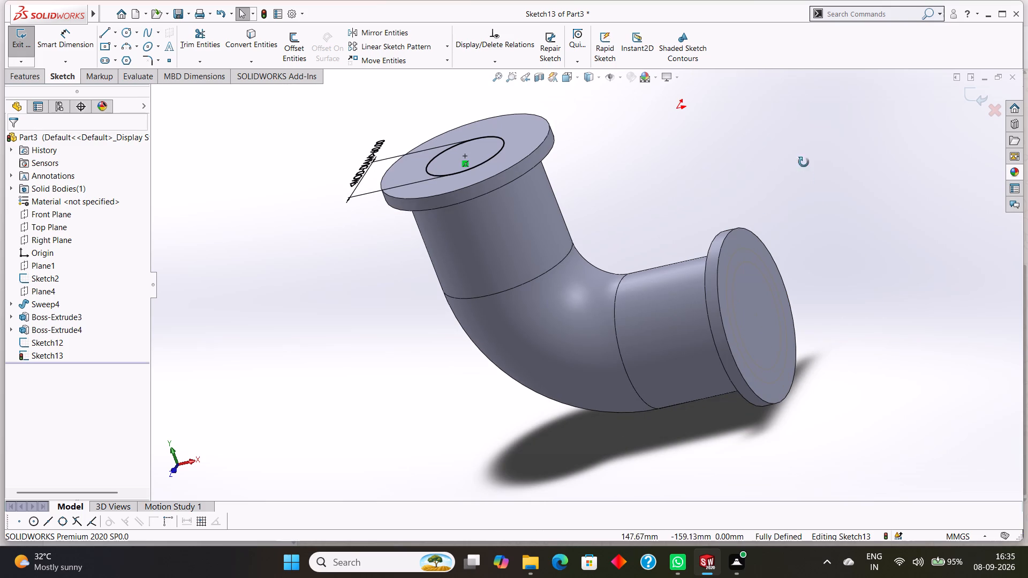
{"action": "middle_click_drag", "start_coordinate": [804, 162], "coordinate": [835, 194]}
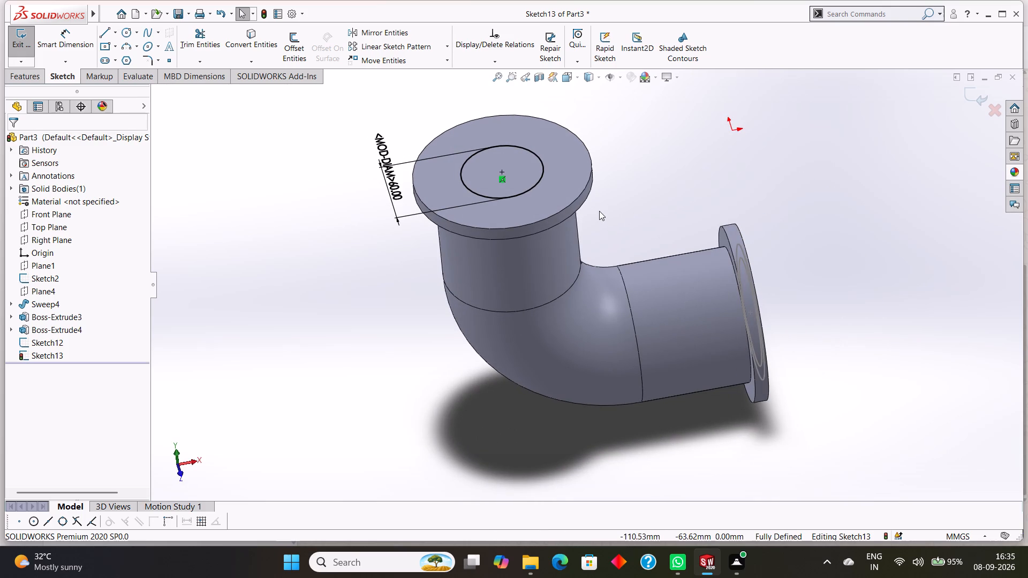
{"action": "key", "text": "Escape"}
{"action": "key", "text": "Escape"}
{"action": "key", "text": "Escape"}
{"action": "key", "text": "Escape"}
{"action": "left_click", "coordinate": [969, 90]}
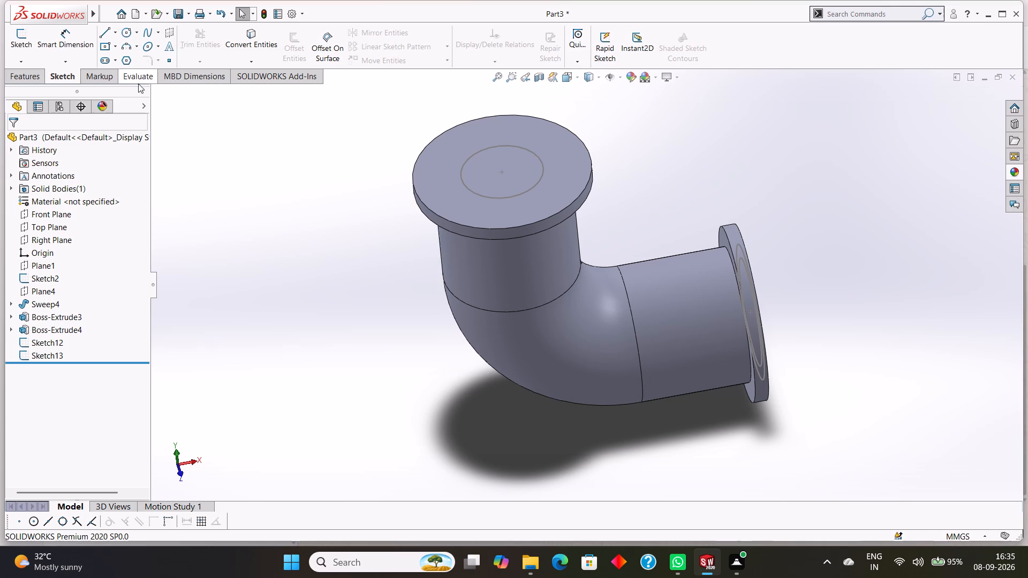
Create a mid-plane reference plane between the outer faces of the vertical and horizontal legs' flanges.
{"action": "left_click", "coordinate": [19, 78]}
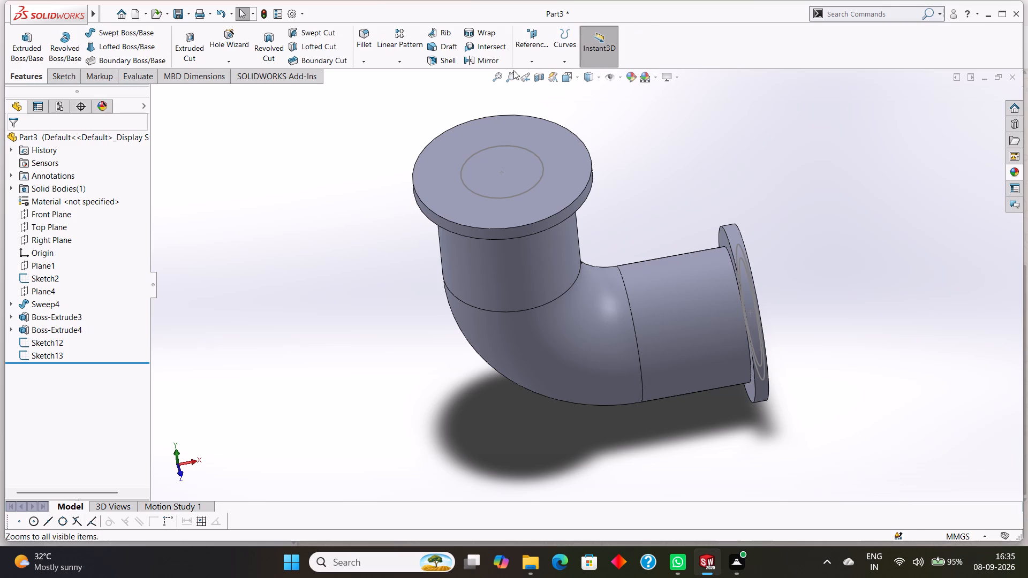
{"action": "left_click", "coordinate": [531, 62]}
{"action": "left_click", "coordinate": [538, 71]}
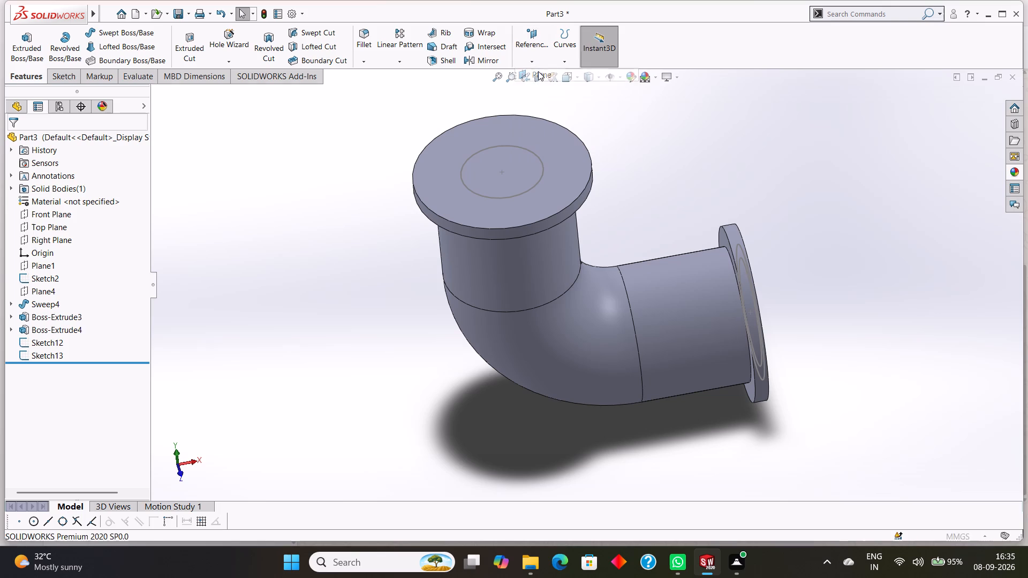
{"action": "left_click", "coordinate": [558, 135]}
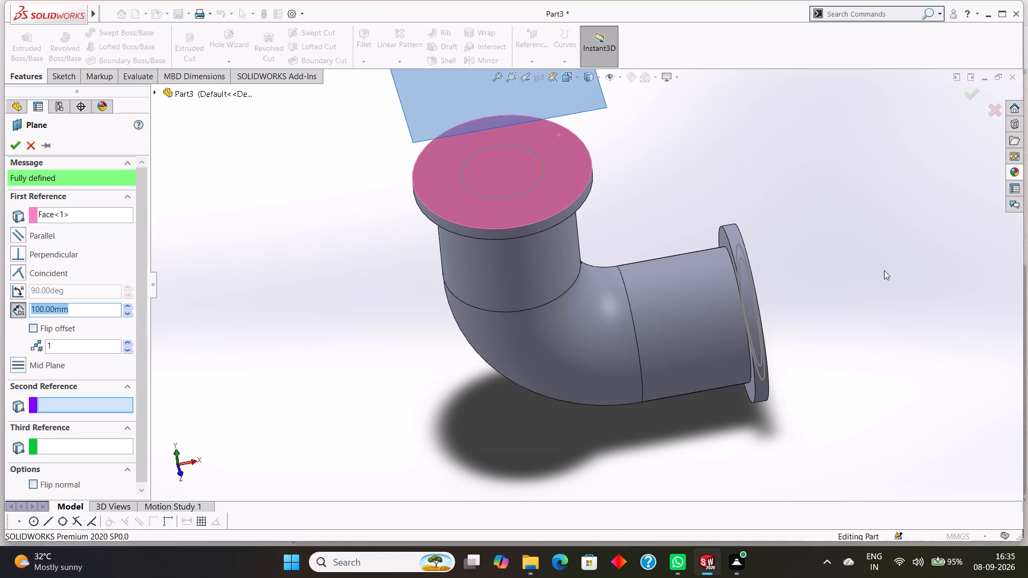
{"action": "middle_click_drag", "start_coordinate": [884, 270], "coordinate": [850, 226]}
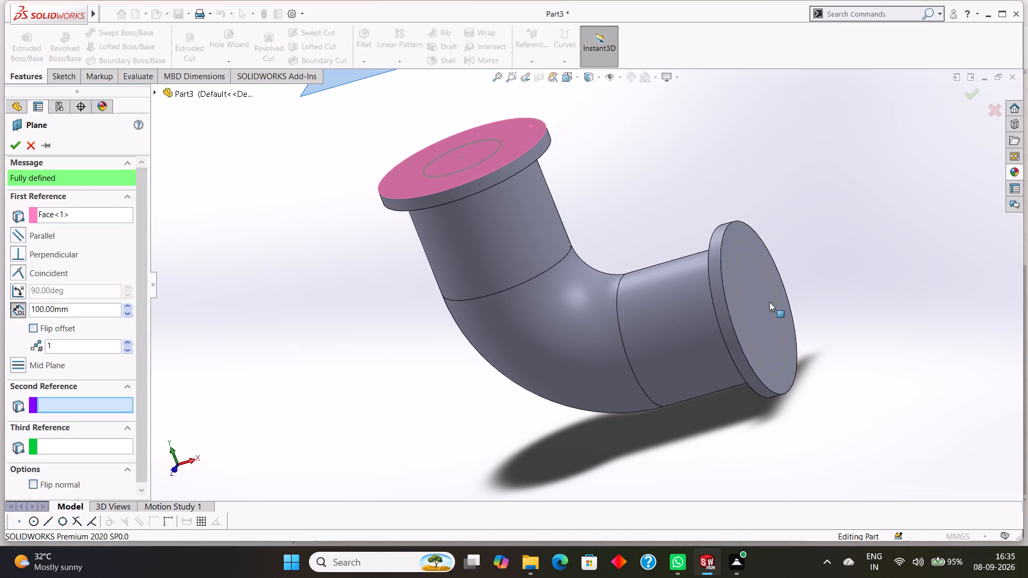
{"action": "scroll", "coordinate": [785, 303], "scroll_direction": "down", "scroll_amount": 4}
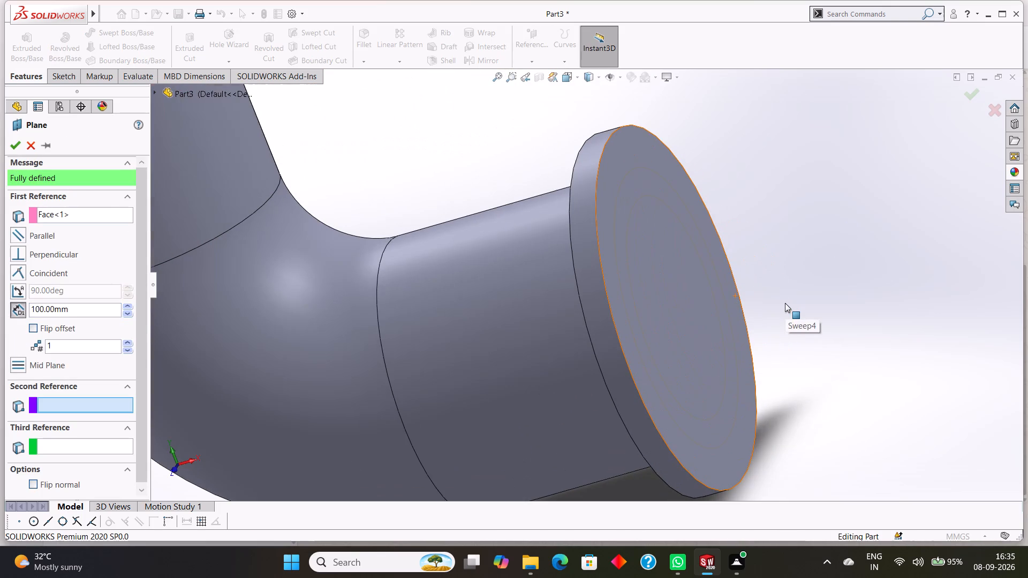
{"action": "left_click", "coordinate": [735, 305]}
{"action": "scroll", "coordinate": [832, 299], "scroll_direction": "up", "scroll_amount": 4}
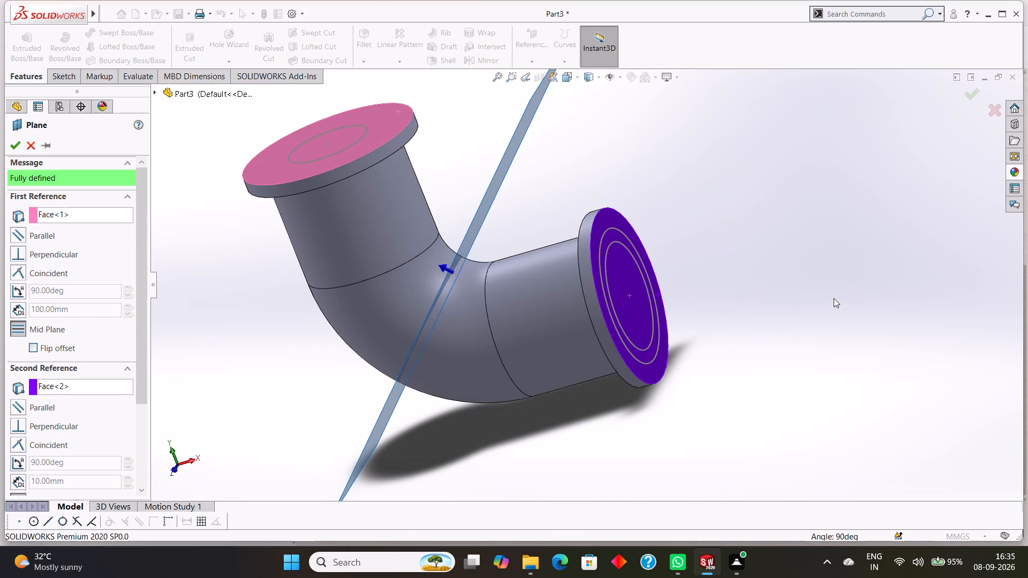
{"action": "scroll", "coordinate": [835, 298], "scroll_direction": "up", "scroll_amount": 1}
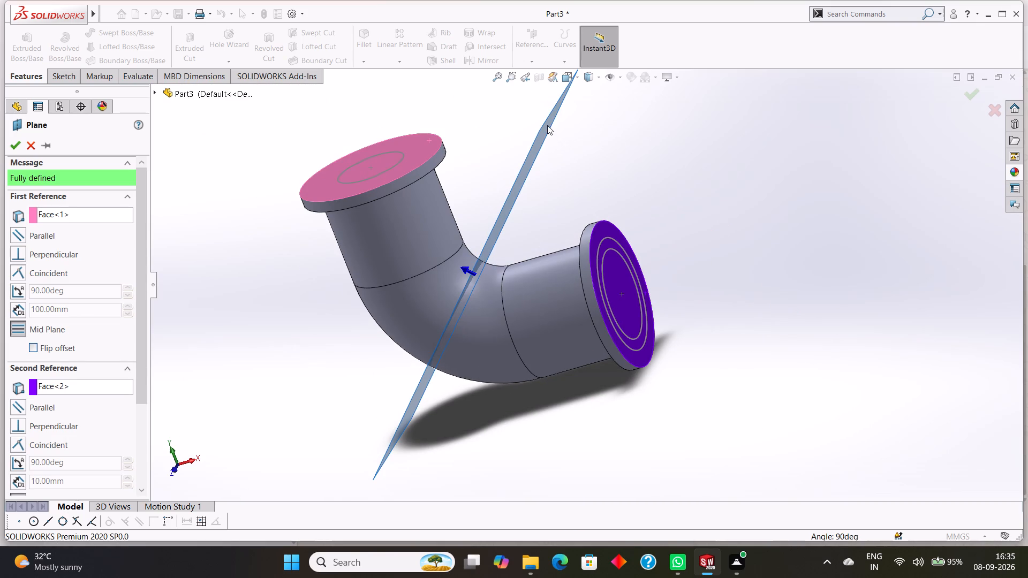
{"action": "left_click", "coordinate": [551, 126]}
{"action": "scroll", "coordinate": [553, 129], "scroll_direction": "up", "scroll_amount": 4}
{"action": "middle_click_drag", "start_coordinate": [591, 141], "coordinate": [626, 197]}
{"action": "left_click", "coordinate": [591, 202]}
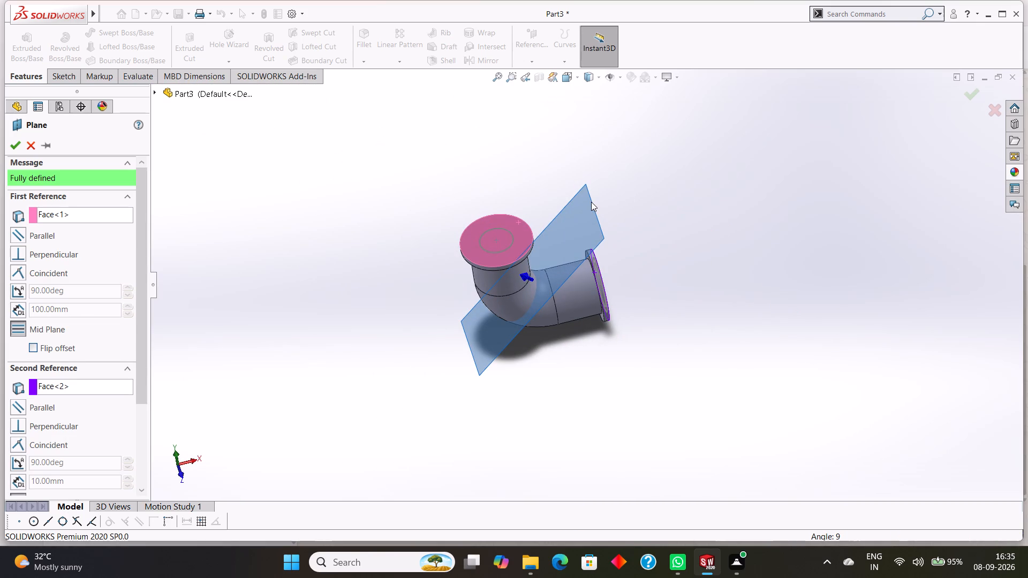
{"action": "left_click", "coordinate": [14, 147]}
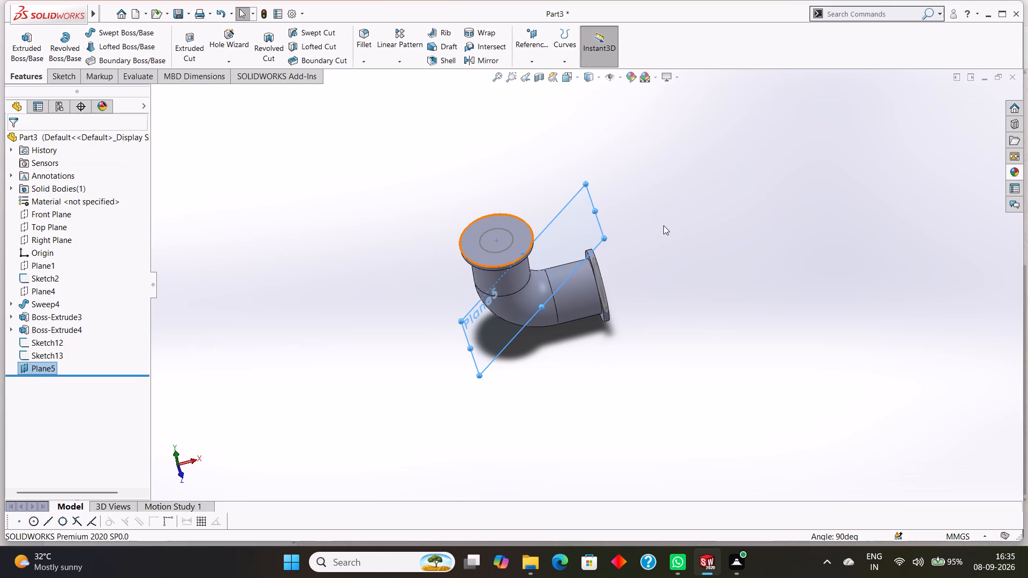
{"action": "left_click", "coordinate": [712, 231]}
Examine how the new reference plane passes through the elbow's swept bend.
{"action": "middle_click_drag", "start_coordinate": [671, 407], "coordinate": [672, 265]}
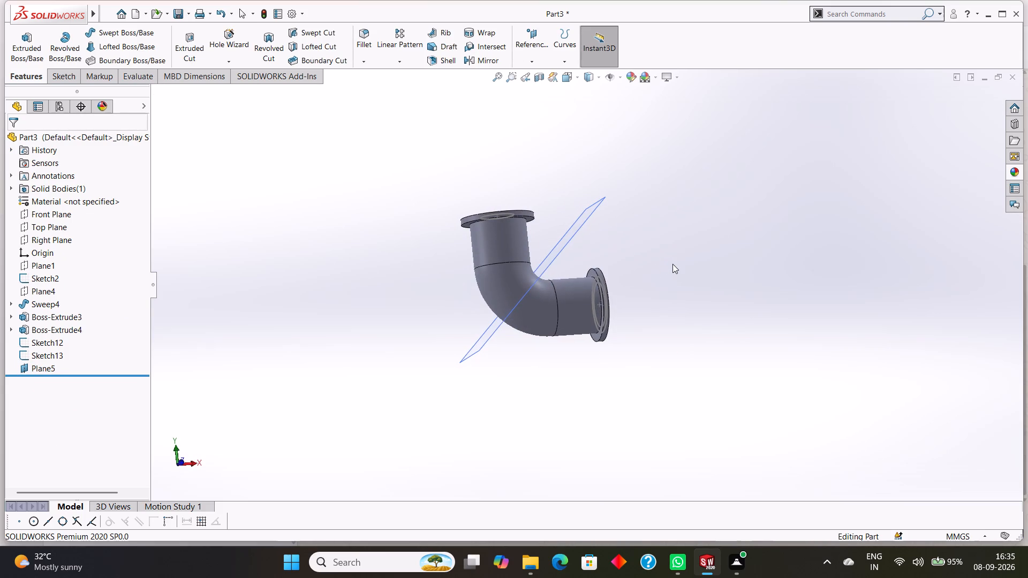
{"action": "left_click", "coordinate": [565, 247]}
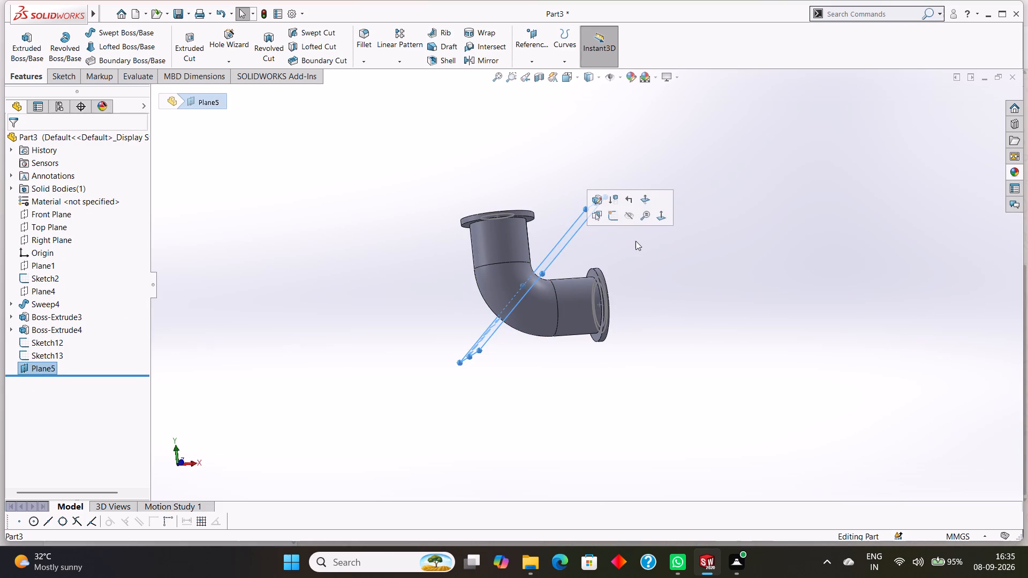
{"action": "left_click", "coordinate": [527, 307]}
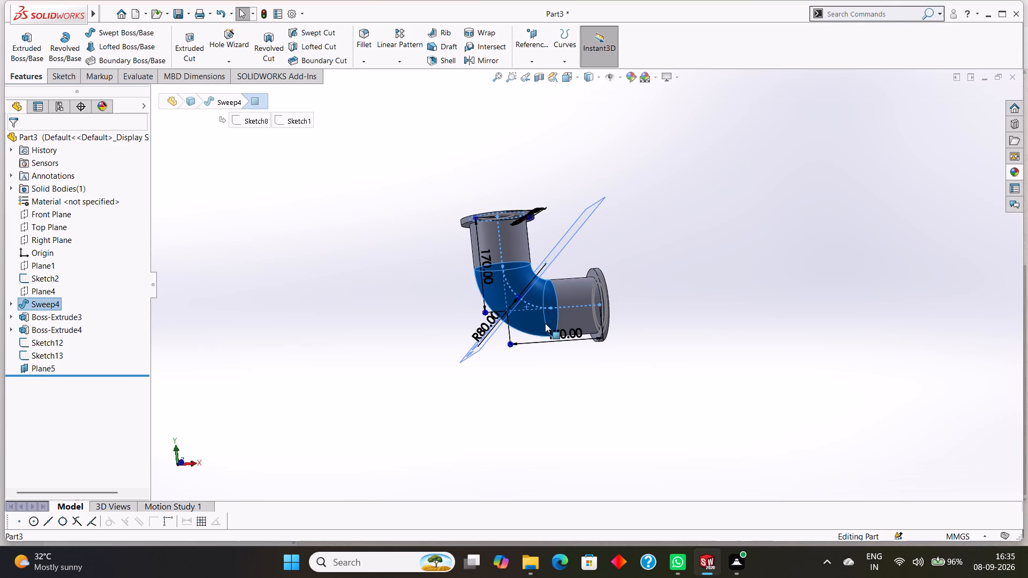
{"action": "key", "text": "ctrl+8"}
{"action": "key", "text": "ctrl+8"}
{"action": "key", "text": "Escape"}
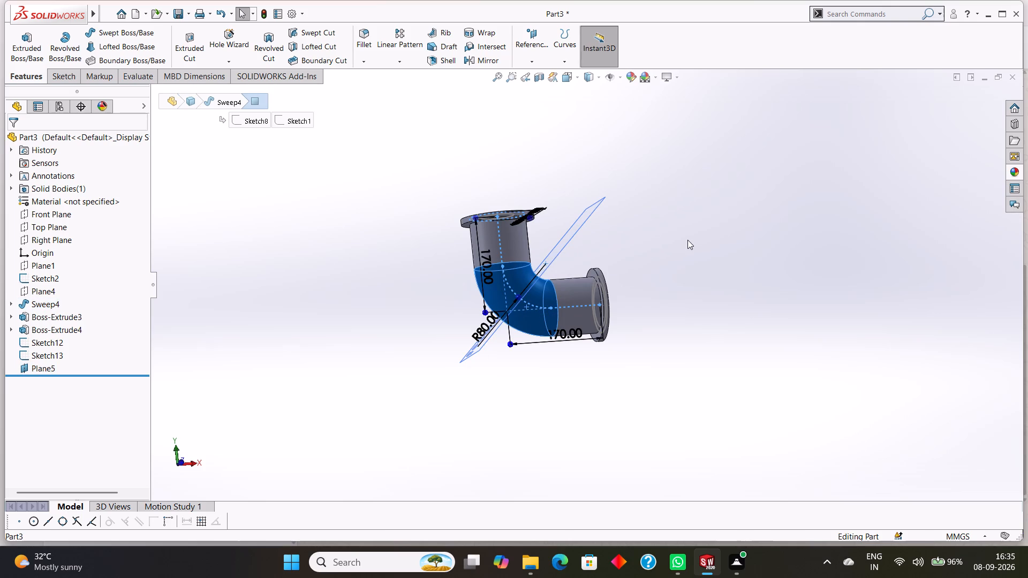
{"action": "middle_click_drag", "start_coordinate": [687, 240], "coordinate": [683, 287]}
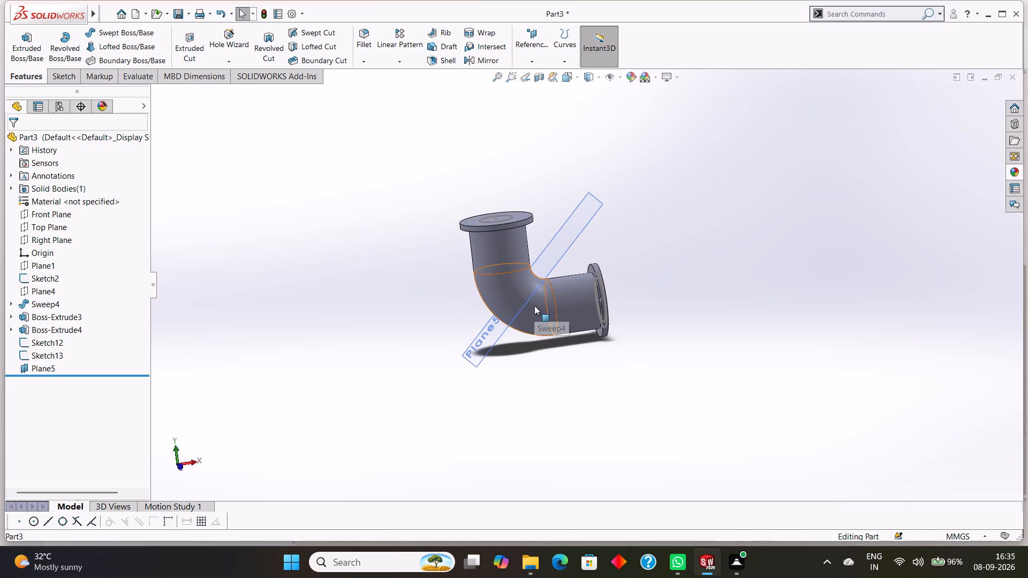
{"action": "left_click", "coordinate": [534, 306]}
{"action": "key", "text": "Escape"}
{"action": "key", "text": "Escape"}
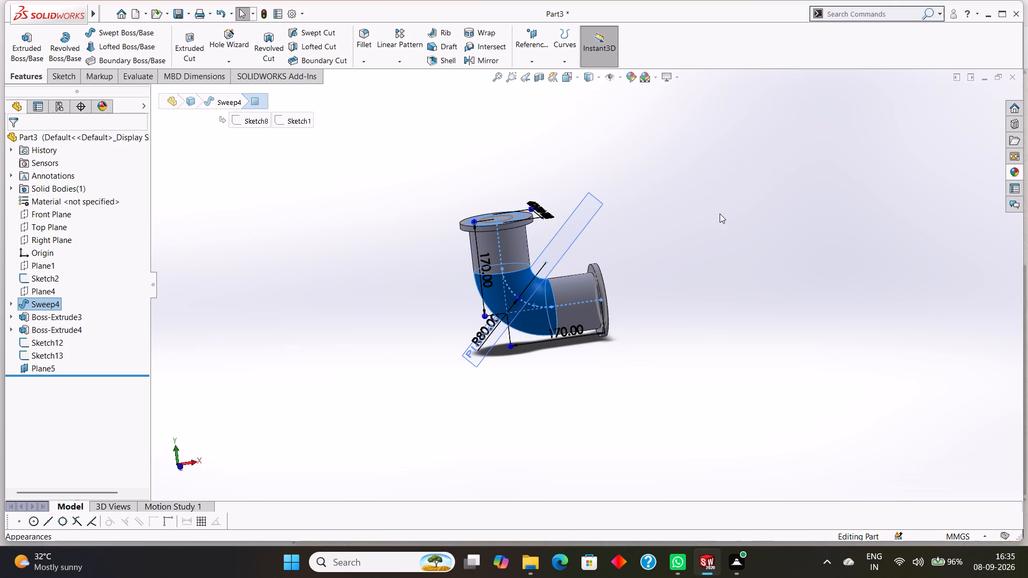
{"action": "middle_click_drag", "start_coordinate": [720, 214], "coordinate": [718, 232]}
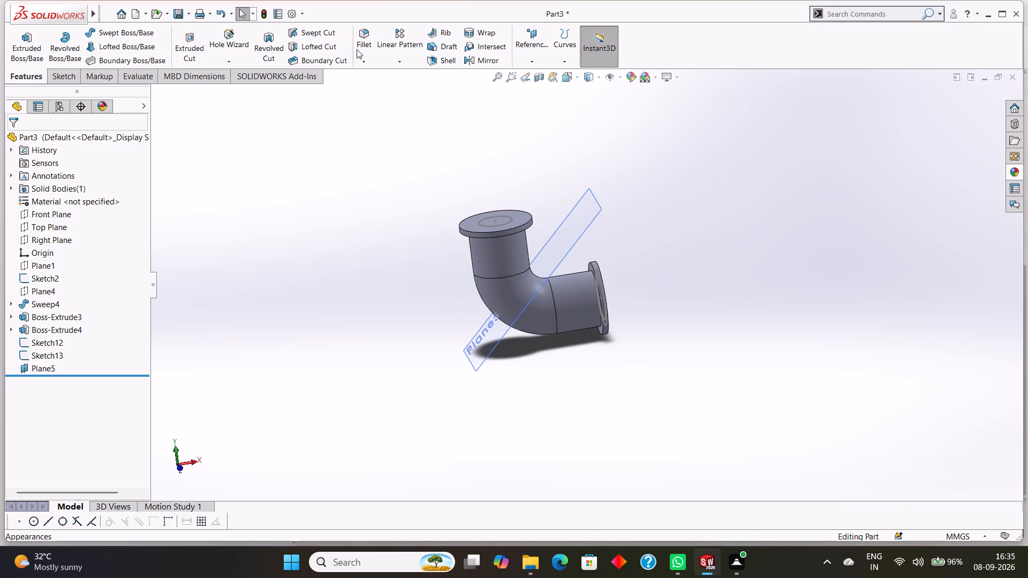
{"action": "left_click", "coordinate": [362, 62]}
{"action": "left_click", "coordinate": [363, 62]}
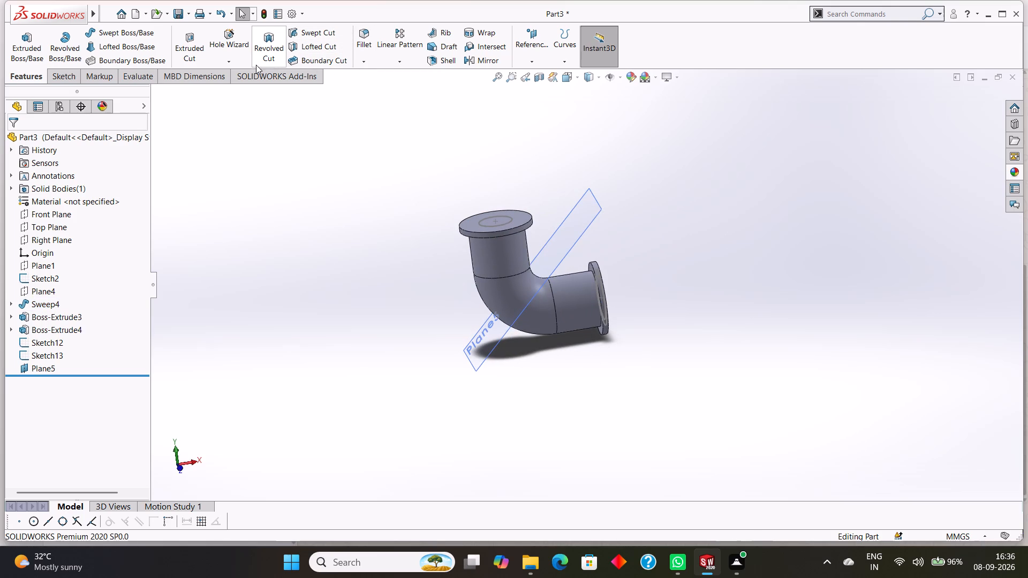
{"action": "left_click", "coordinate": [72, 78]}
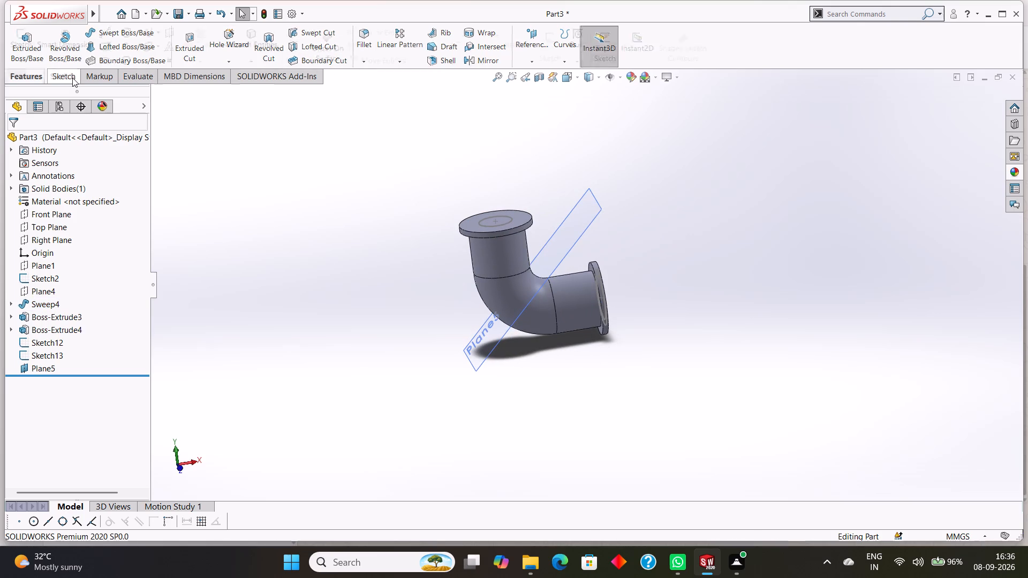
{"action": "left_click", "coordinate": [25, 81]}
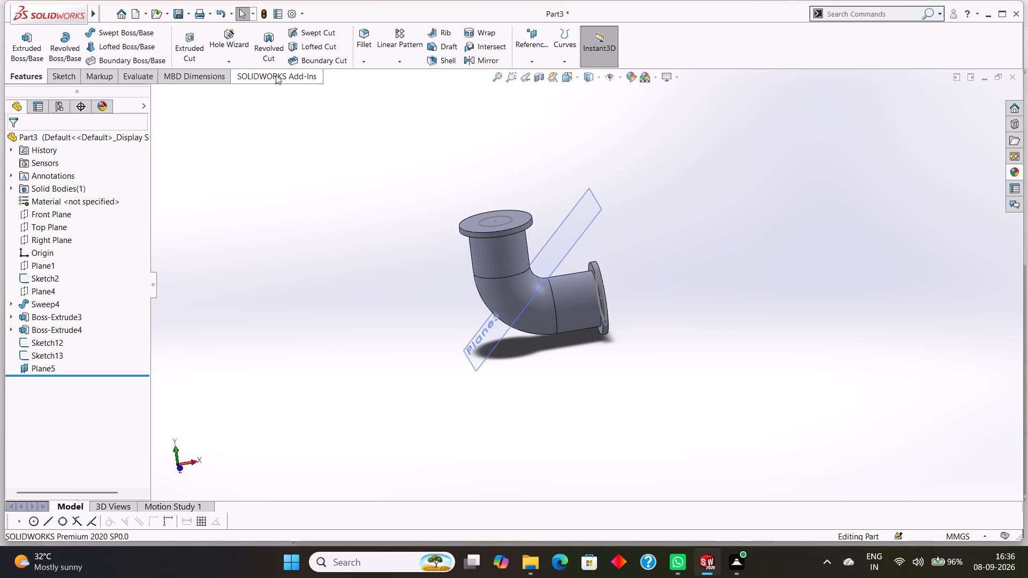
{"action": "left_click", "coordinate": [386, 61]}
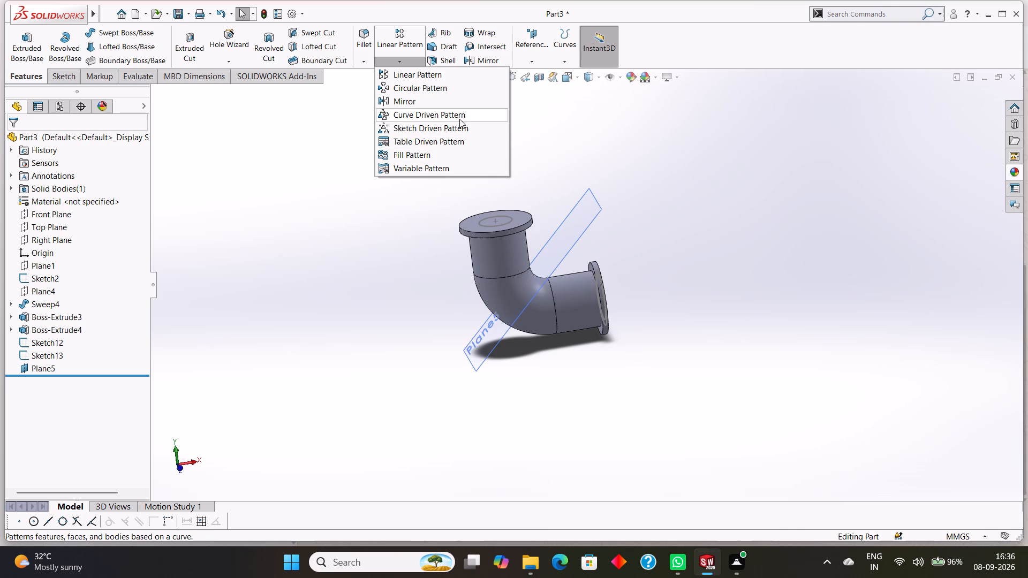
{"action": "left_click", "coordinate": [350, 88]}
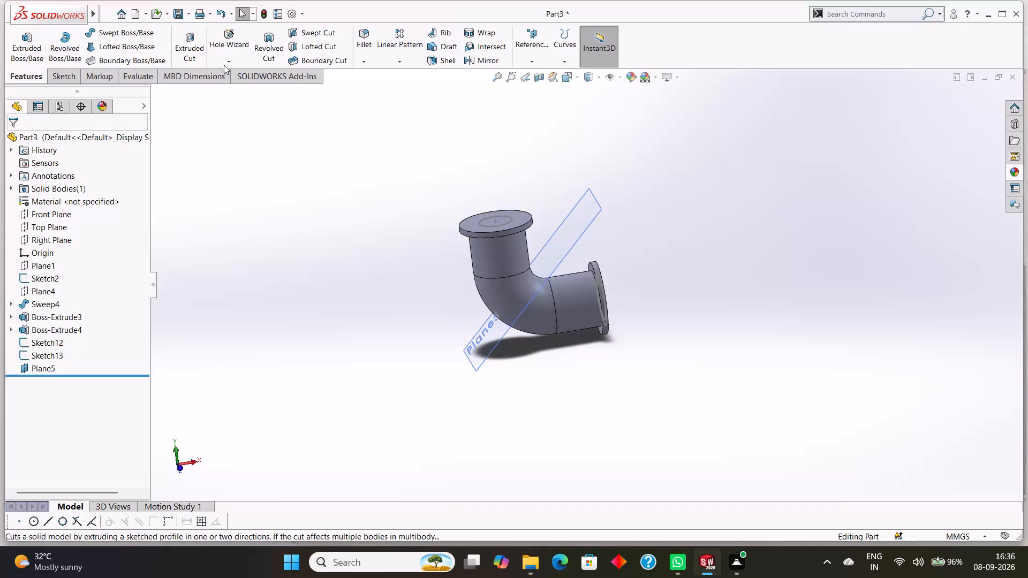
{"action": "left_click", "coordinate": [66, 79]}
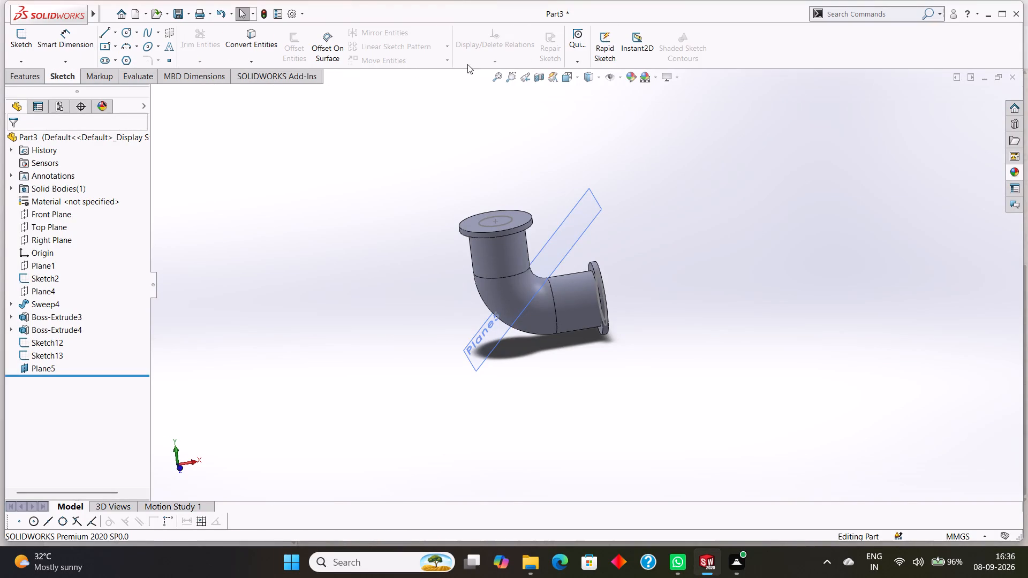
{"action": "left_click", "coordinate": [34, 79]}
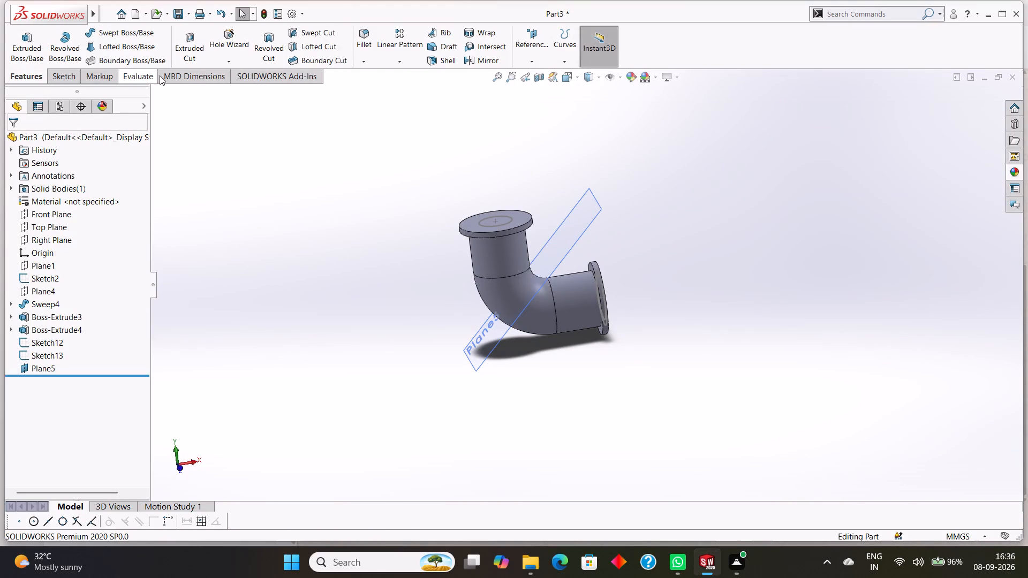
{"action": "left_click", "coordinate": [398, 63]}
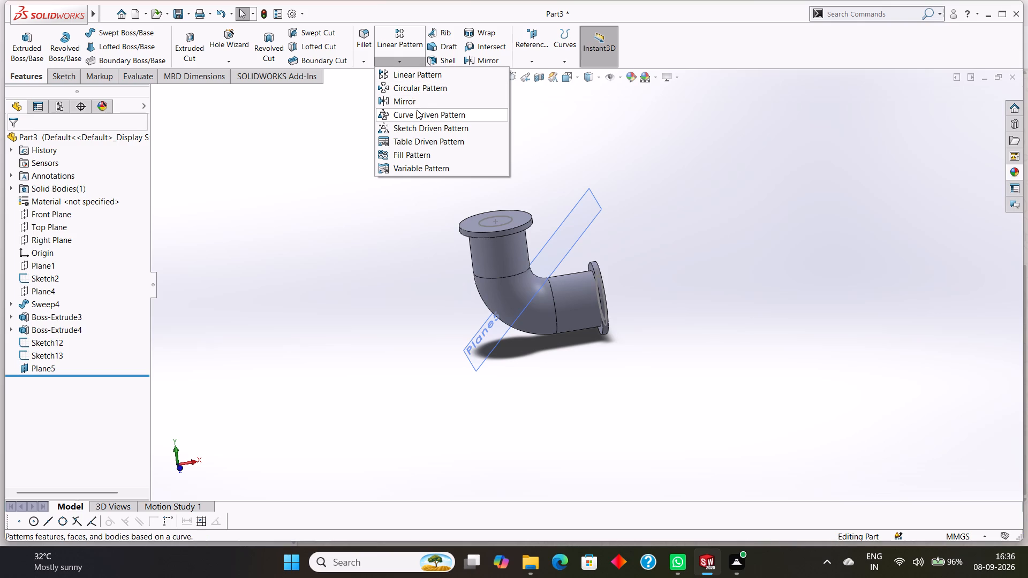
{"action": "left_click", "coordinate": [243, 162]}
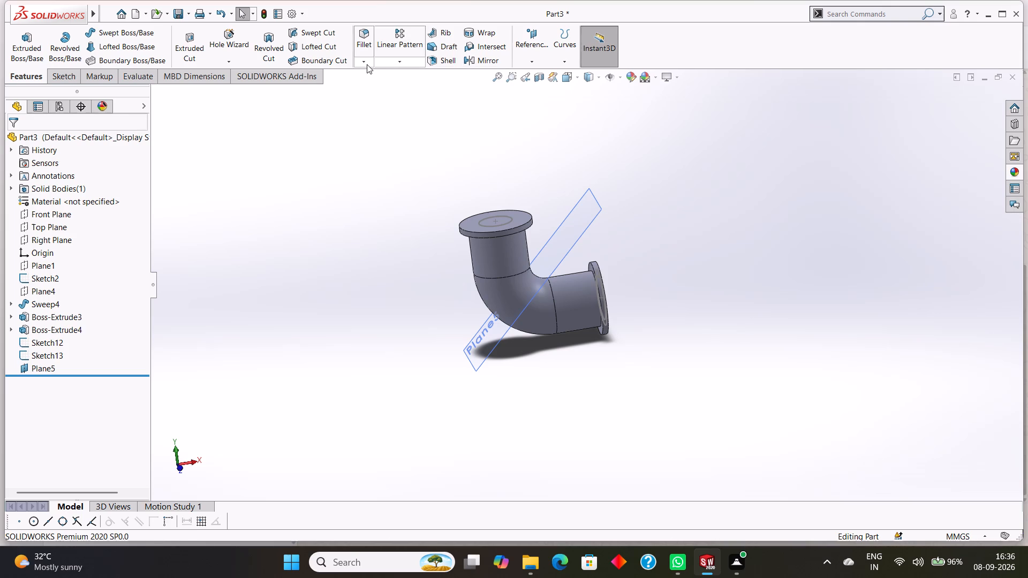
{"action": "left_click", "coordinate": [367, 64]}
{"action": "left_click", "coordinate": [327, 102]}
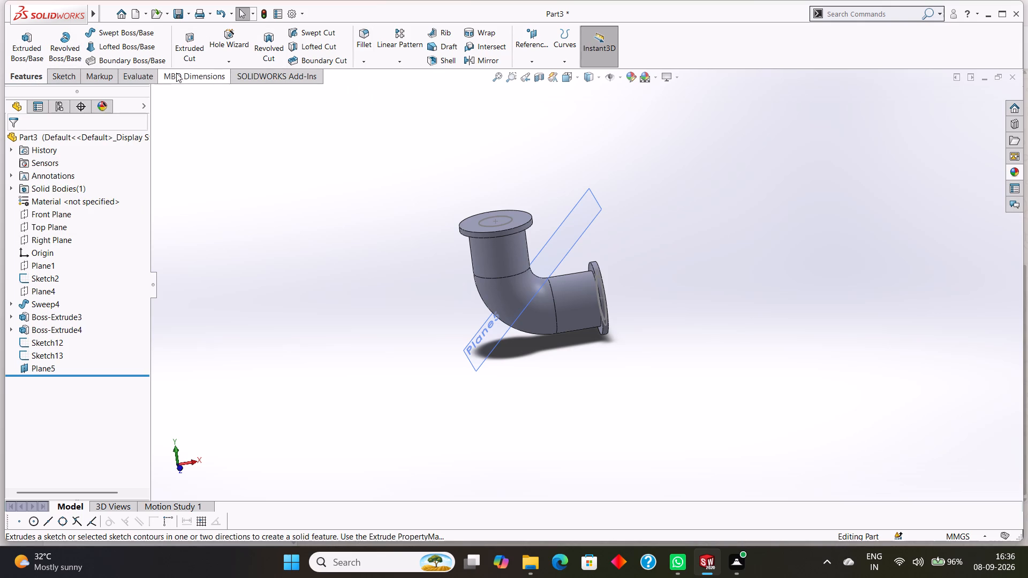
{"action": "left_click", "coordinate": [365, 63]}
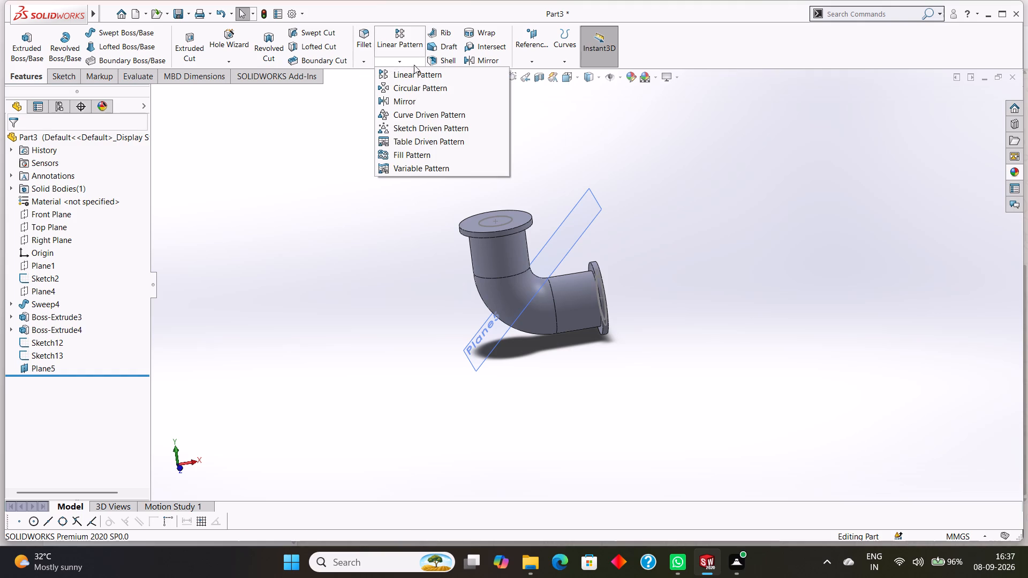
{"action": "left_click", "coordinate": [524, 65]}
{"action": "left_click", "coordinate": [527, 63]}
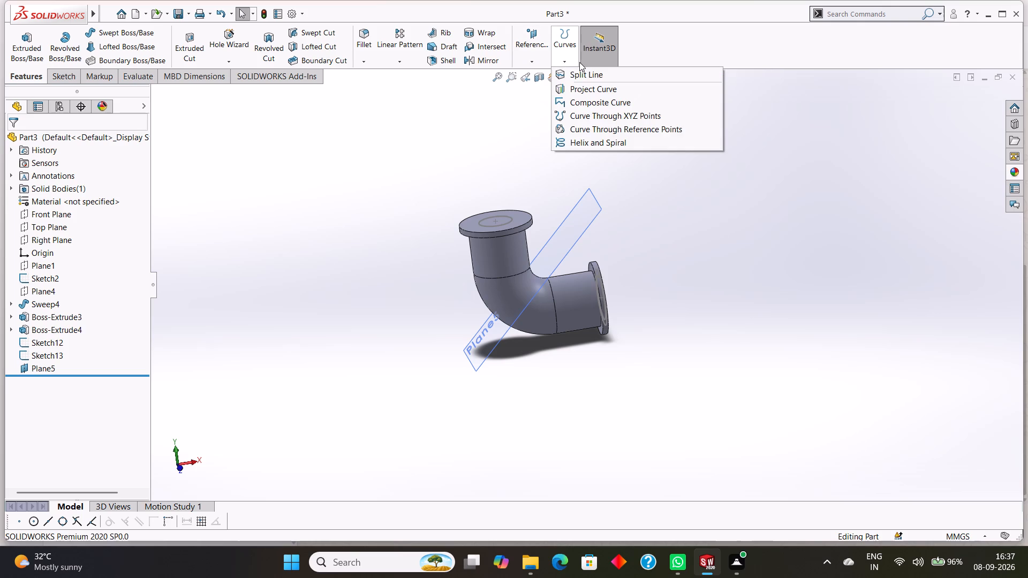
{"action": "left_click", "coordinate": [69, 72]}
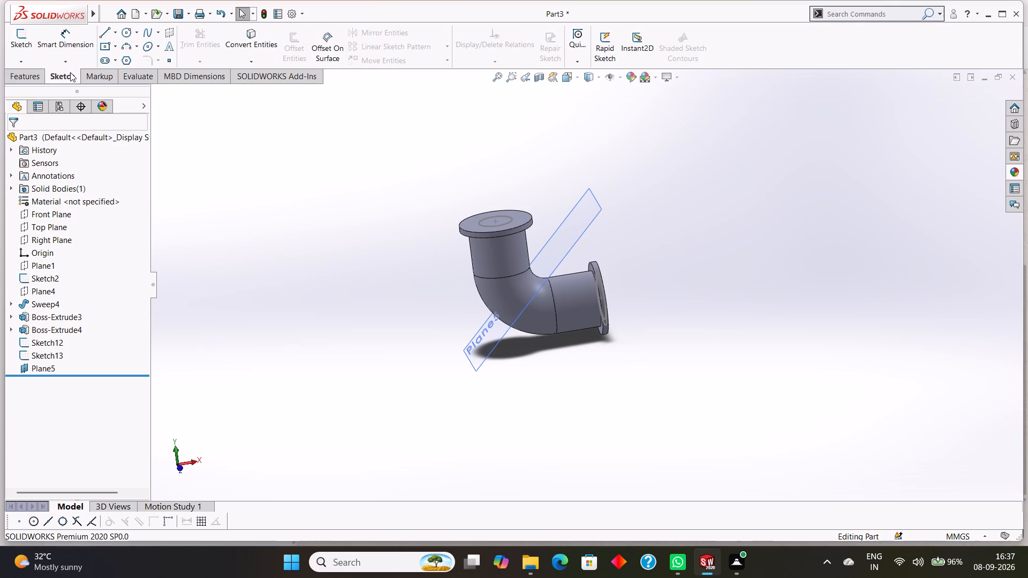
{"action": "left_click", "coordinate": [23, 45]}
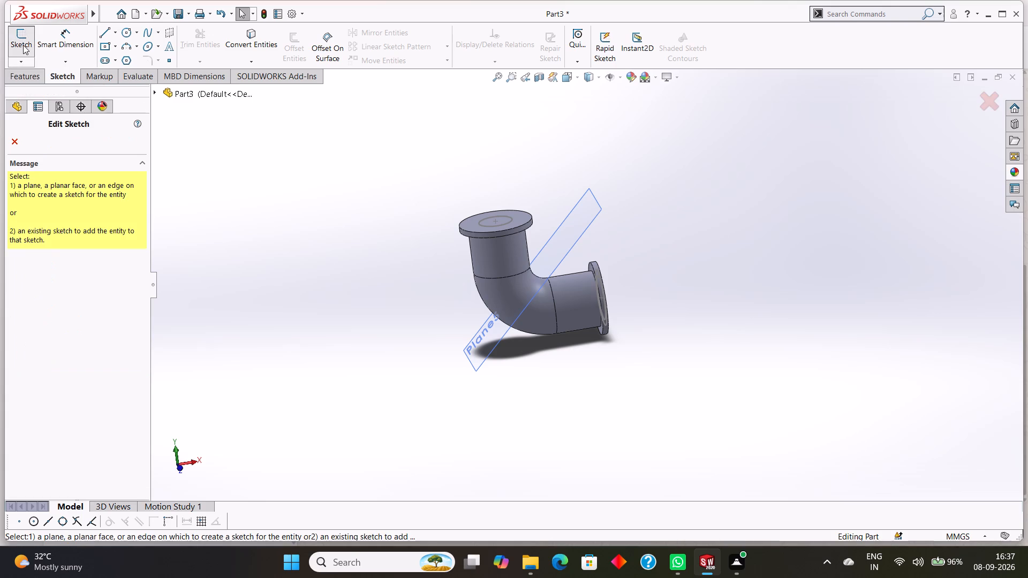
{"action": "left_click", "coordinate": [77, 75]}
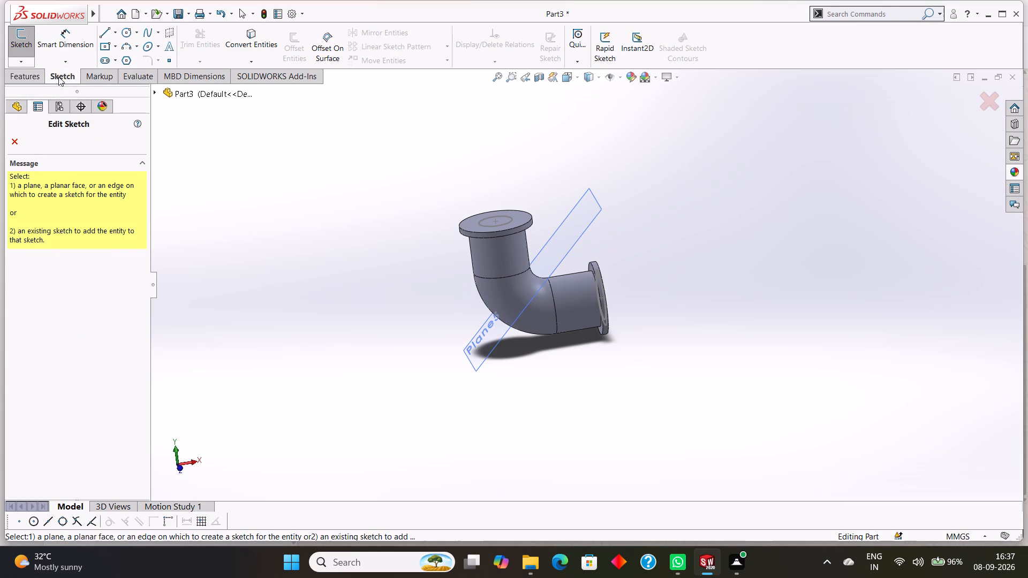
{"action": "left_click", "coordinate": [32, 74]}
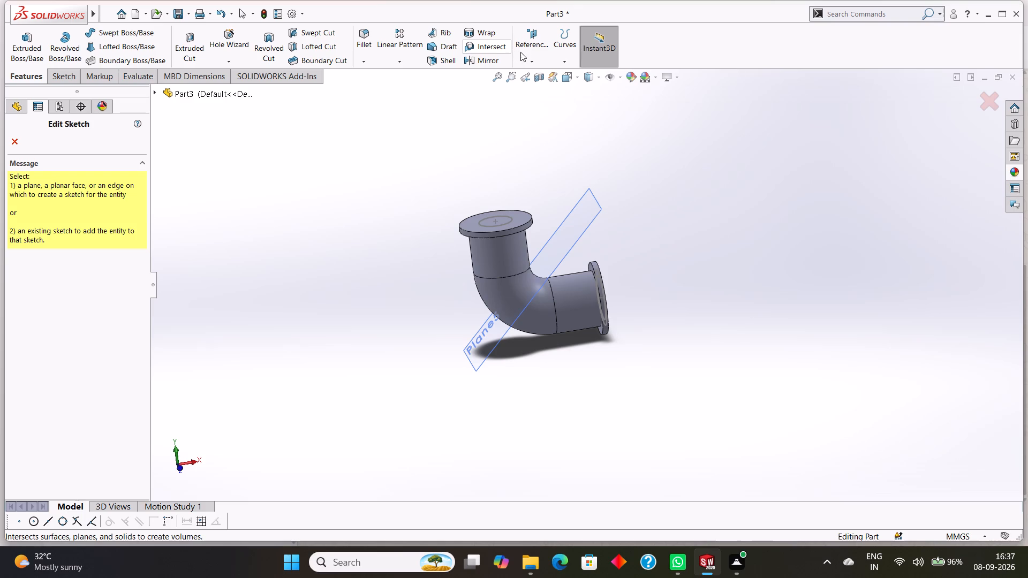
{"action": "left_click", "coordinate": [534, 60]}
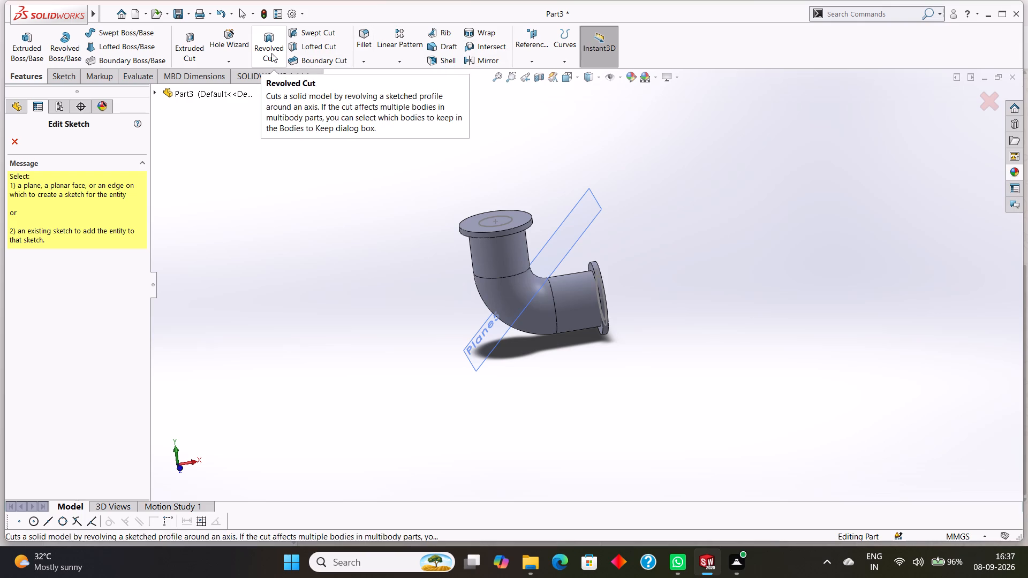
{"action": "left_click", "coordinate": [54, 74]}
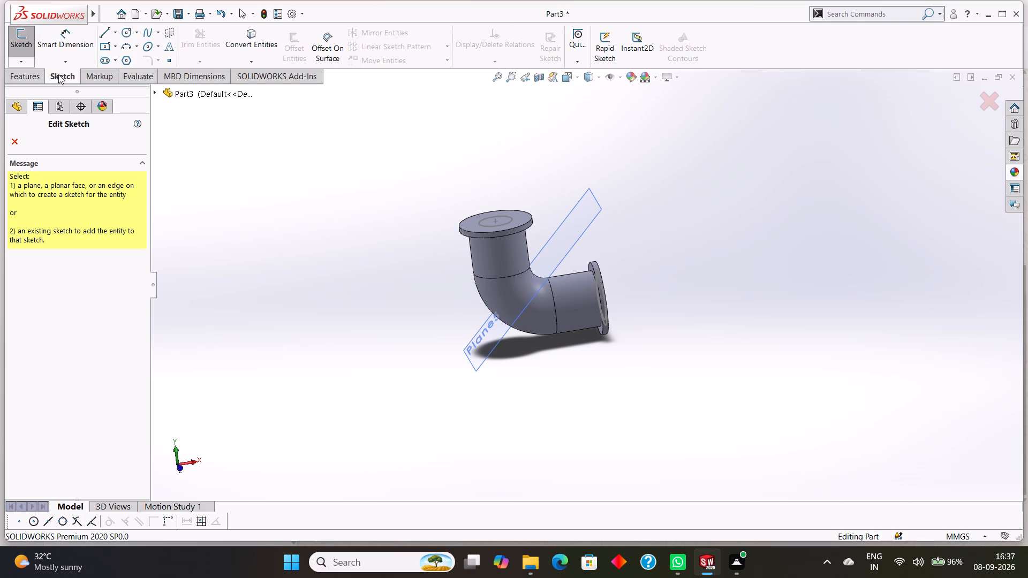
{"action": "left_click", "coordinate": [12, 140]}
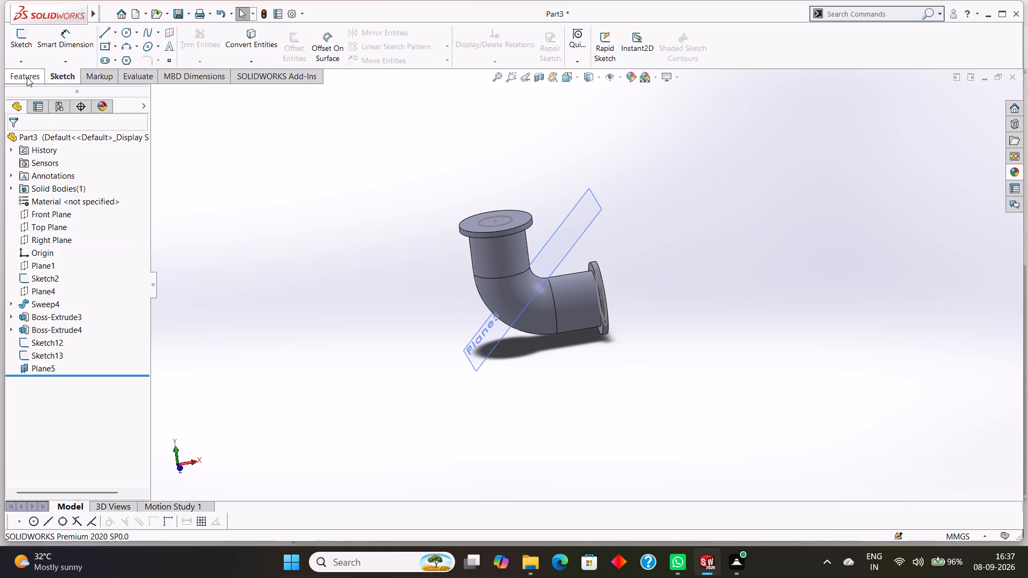
Search the commands for "inter" and try Intersection Curve on the elbow's swept bend face.
{"action": "left_click", "coordinate": [25, 43]}
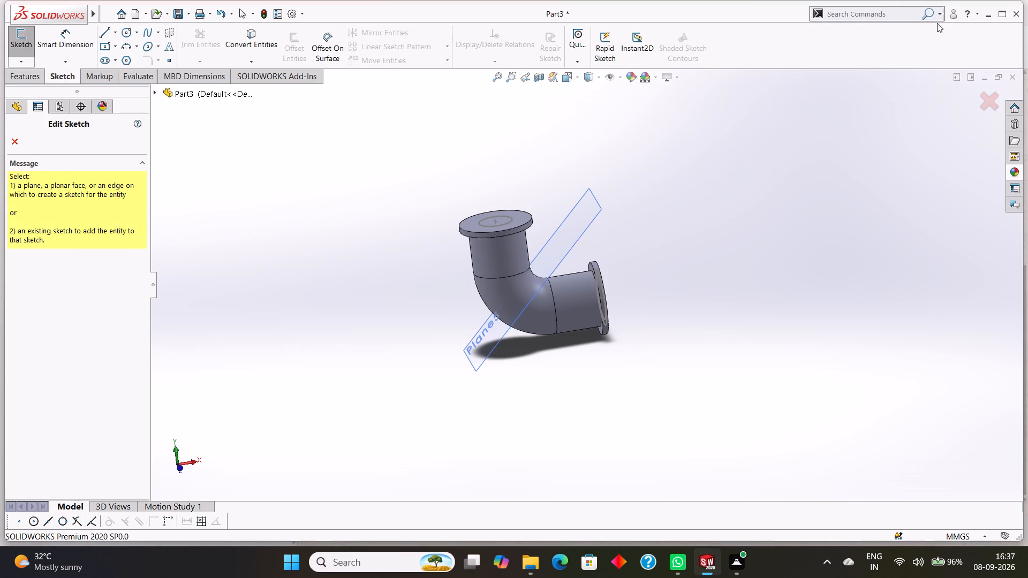
{"action": "left_click", "coordinate": [909, 11]}
{"action": "type", "text": "inter"}
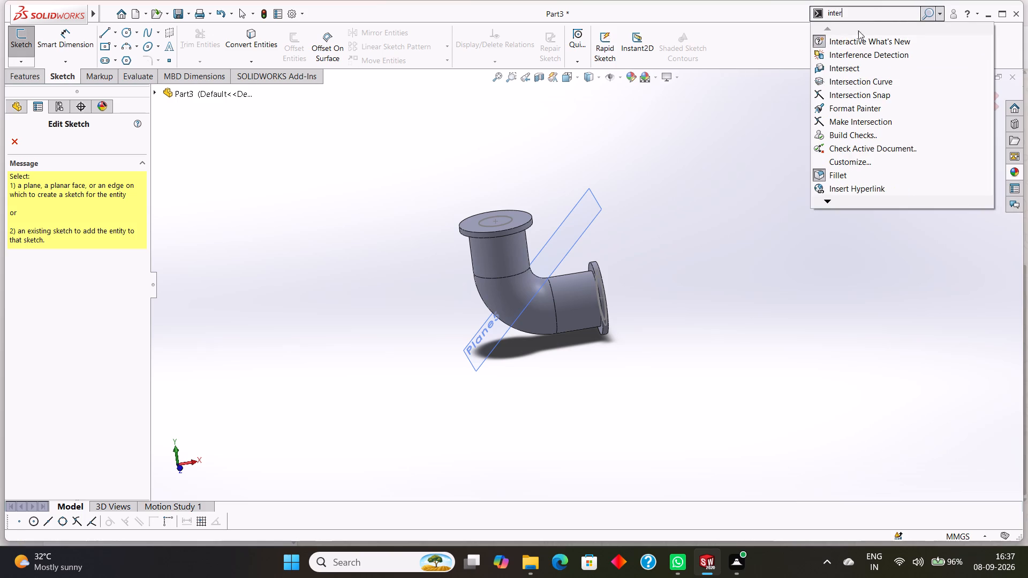
{"action": "left_click", "coordinate": [869, 79]}
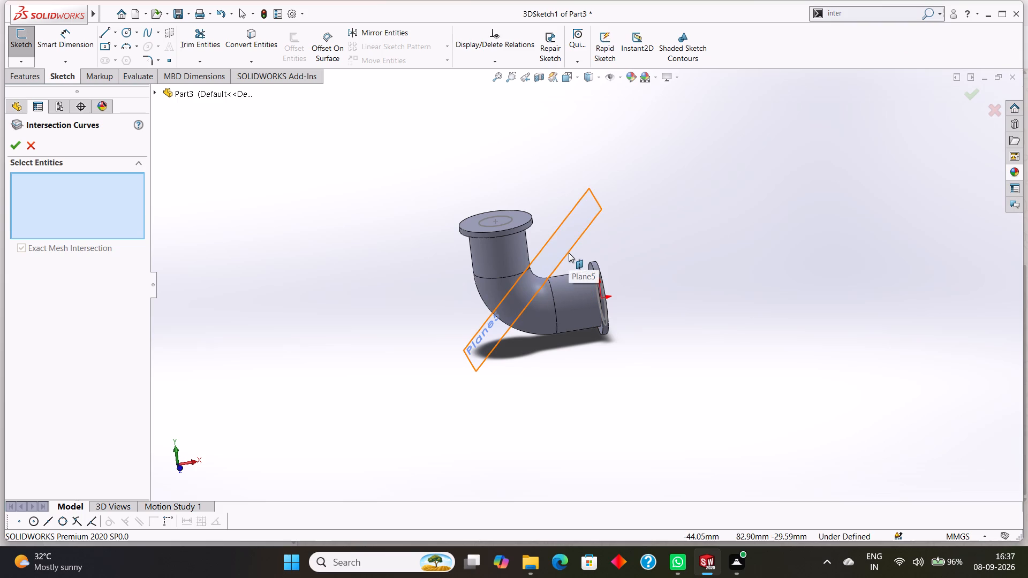
{"action": "left_click", "coordinate": [534, 315]}
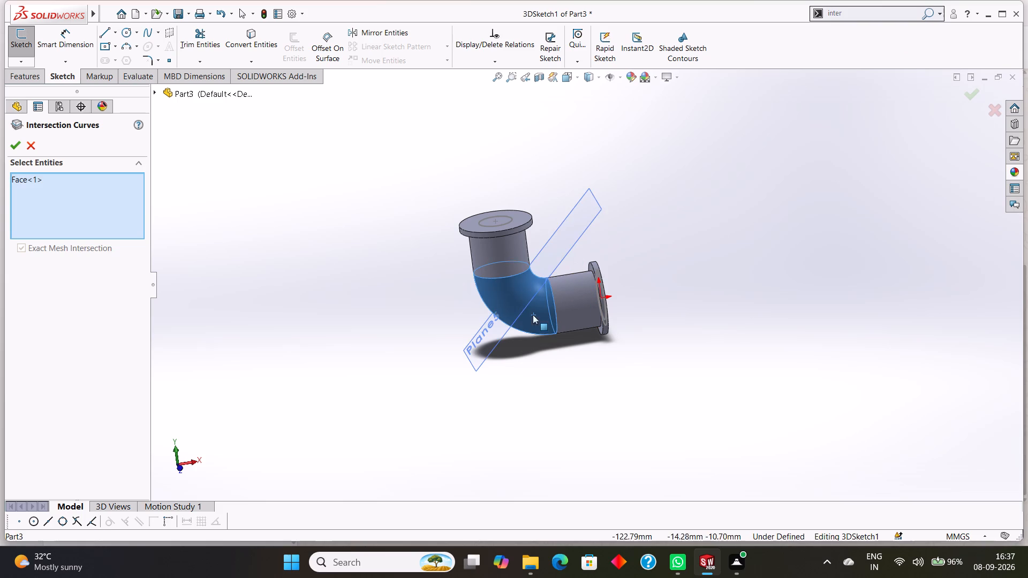
{"action": "left_click", "coordinate": [17, 146]}
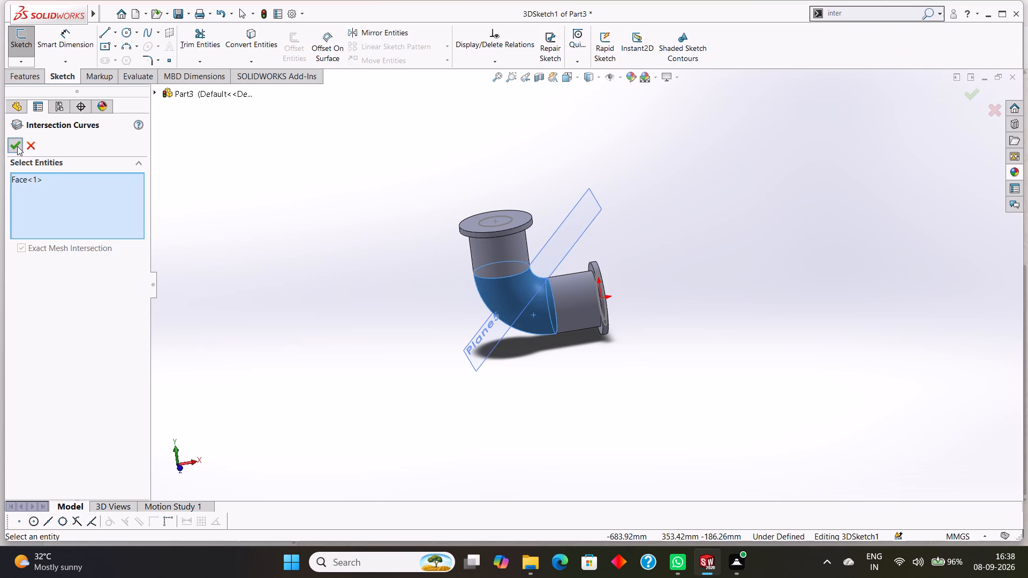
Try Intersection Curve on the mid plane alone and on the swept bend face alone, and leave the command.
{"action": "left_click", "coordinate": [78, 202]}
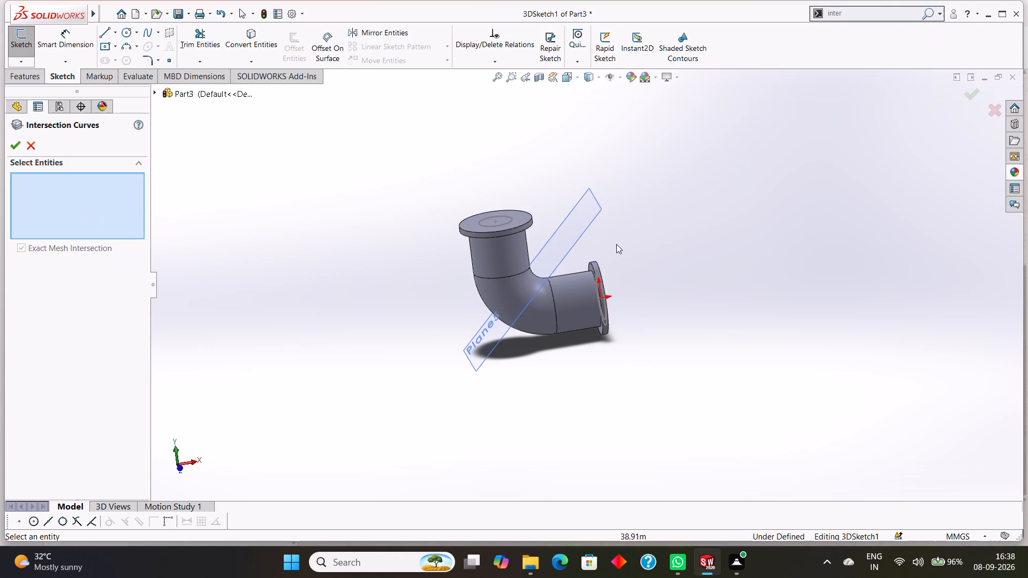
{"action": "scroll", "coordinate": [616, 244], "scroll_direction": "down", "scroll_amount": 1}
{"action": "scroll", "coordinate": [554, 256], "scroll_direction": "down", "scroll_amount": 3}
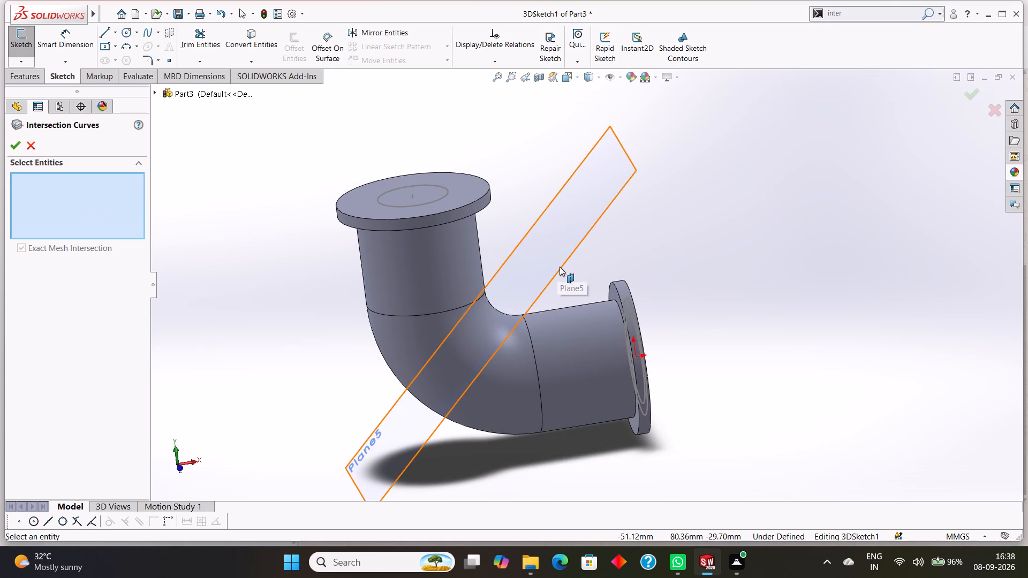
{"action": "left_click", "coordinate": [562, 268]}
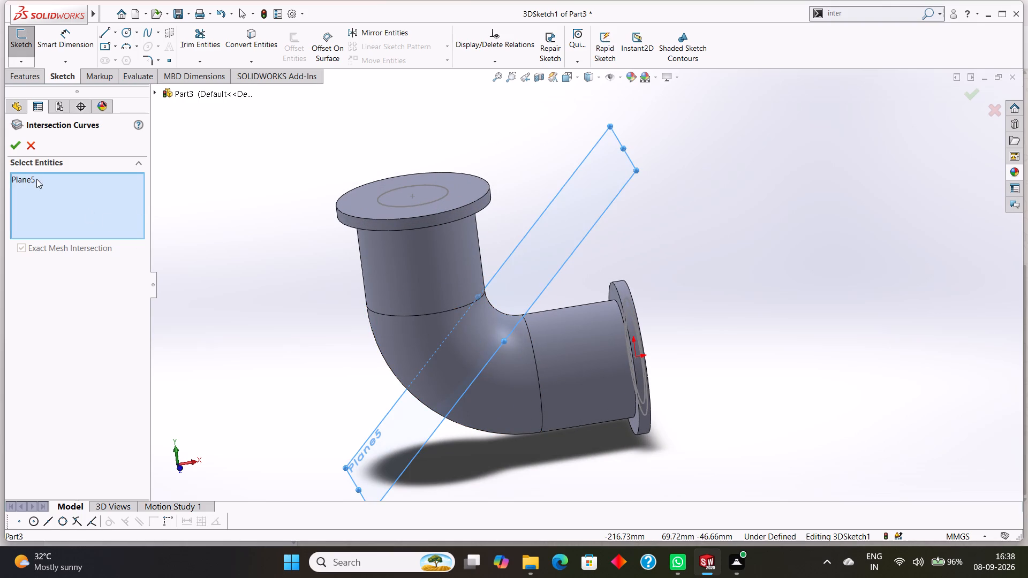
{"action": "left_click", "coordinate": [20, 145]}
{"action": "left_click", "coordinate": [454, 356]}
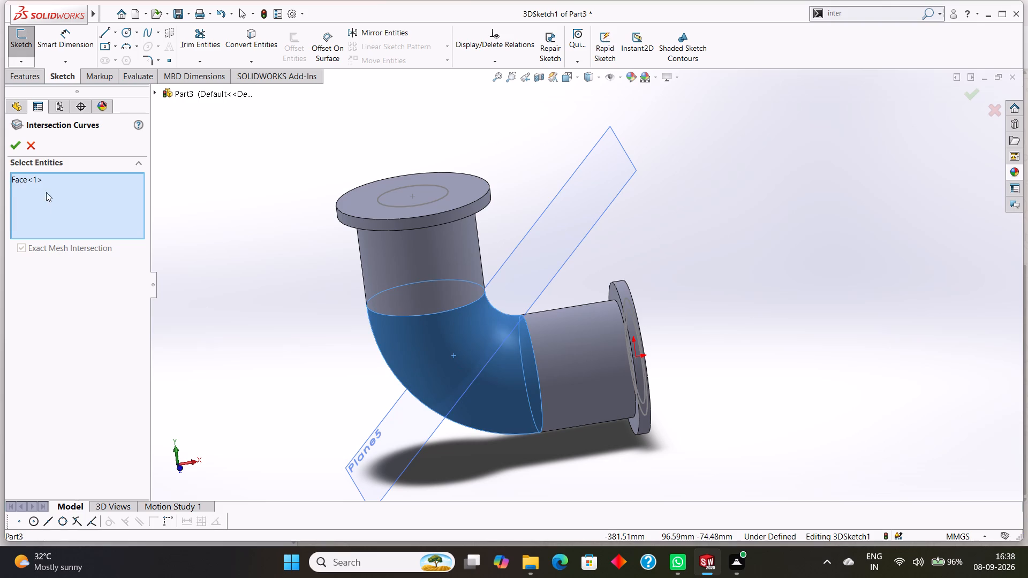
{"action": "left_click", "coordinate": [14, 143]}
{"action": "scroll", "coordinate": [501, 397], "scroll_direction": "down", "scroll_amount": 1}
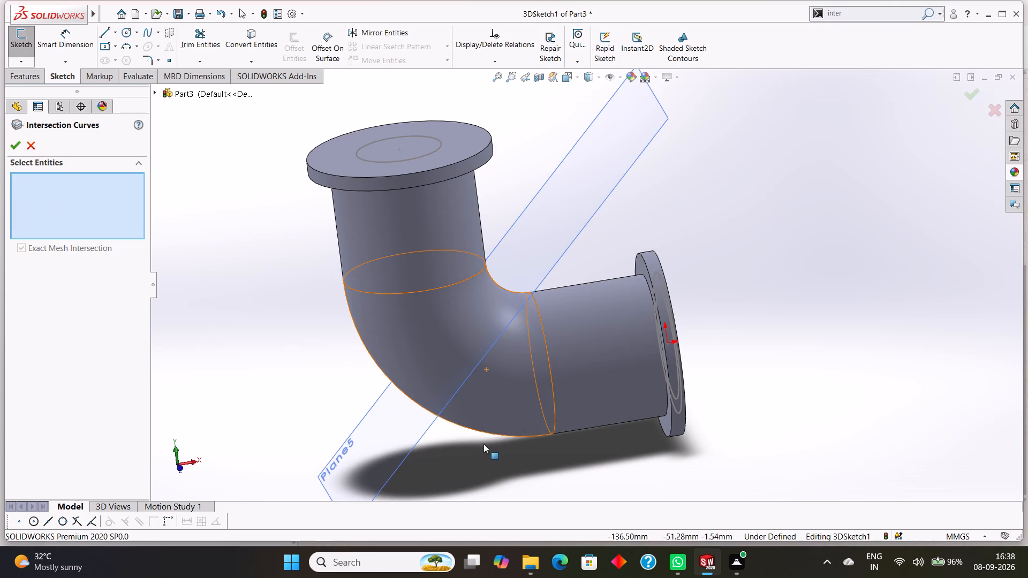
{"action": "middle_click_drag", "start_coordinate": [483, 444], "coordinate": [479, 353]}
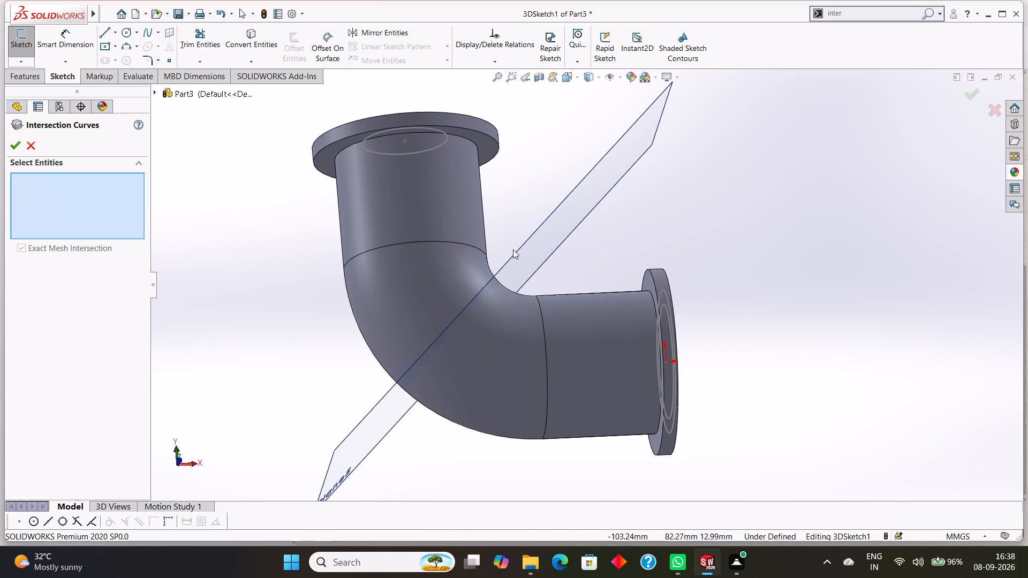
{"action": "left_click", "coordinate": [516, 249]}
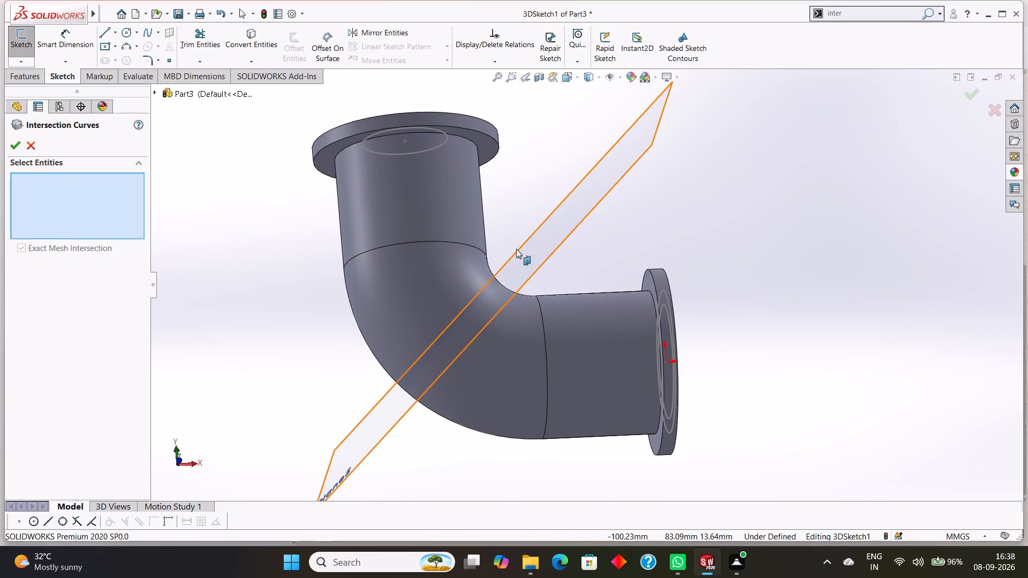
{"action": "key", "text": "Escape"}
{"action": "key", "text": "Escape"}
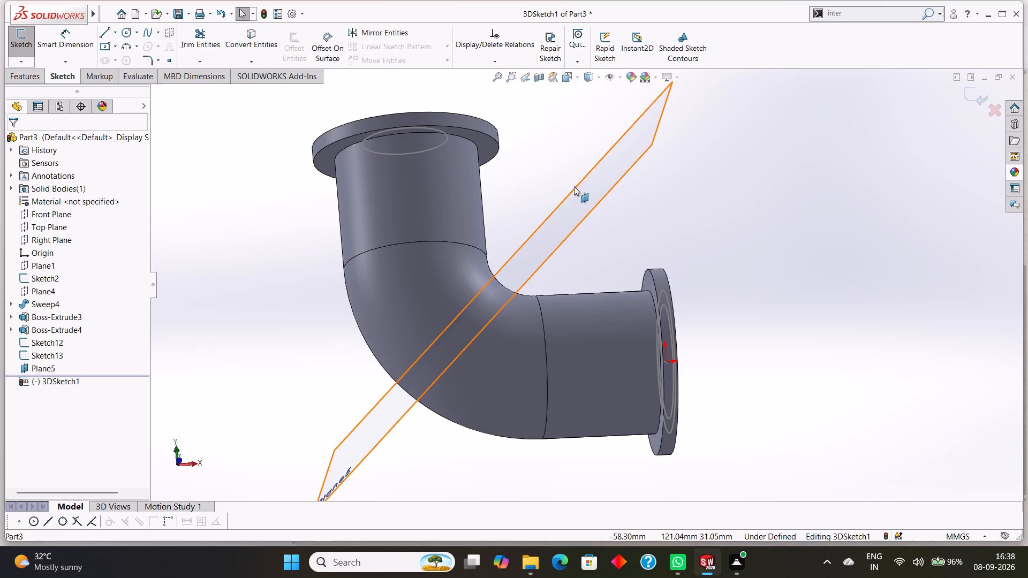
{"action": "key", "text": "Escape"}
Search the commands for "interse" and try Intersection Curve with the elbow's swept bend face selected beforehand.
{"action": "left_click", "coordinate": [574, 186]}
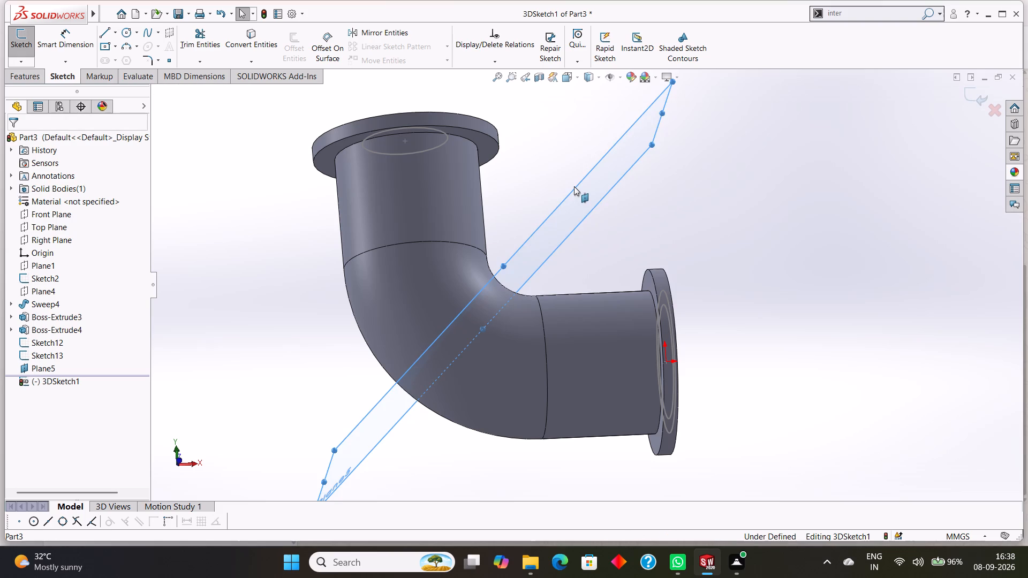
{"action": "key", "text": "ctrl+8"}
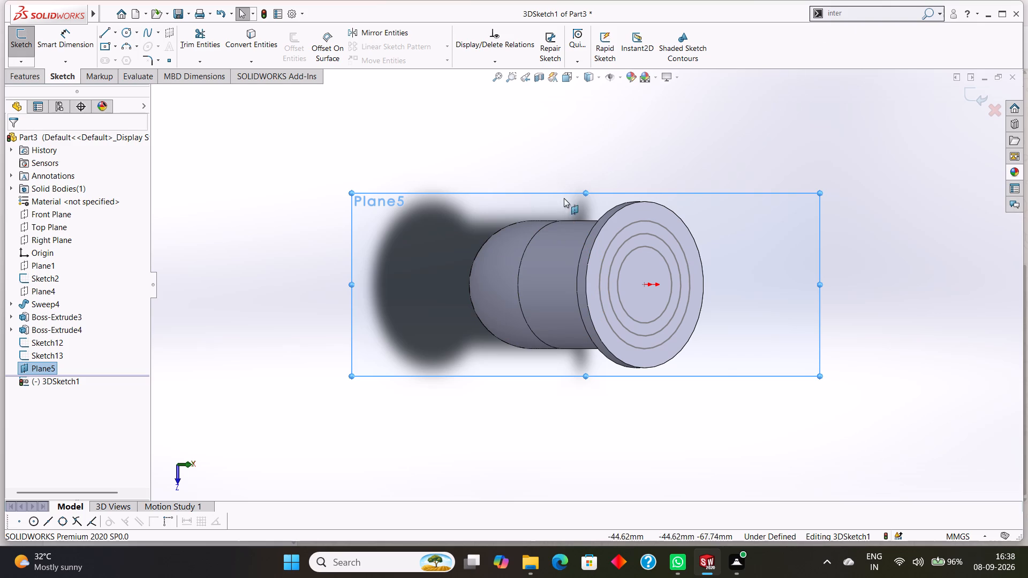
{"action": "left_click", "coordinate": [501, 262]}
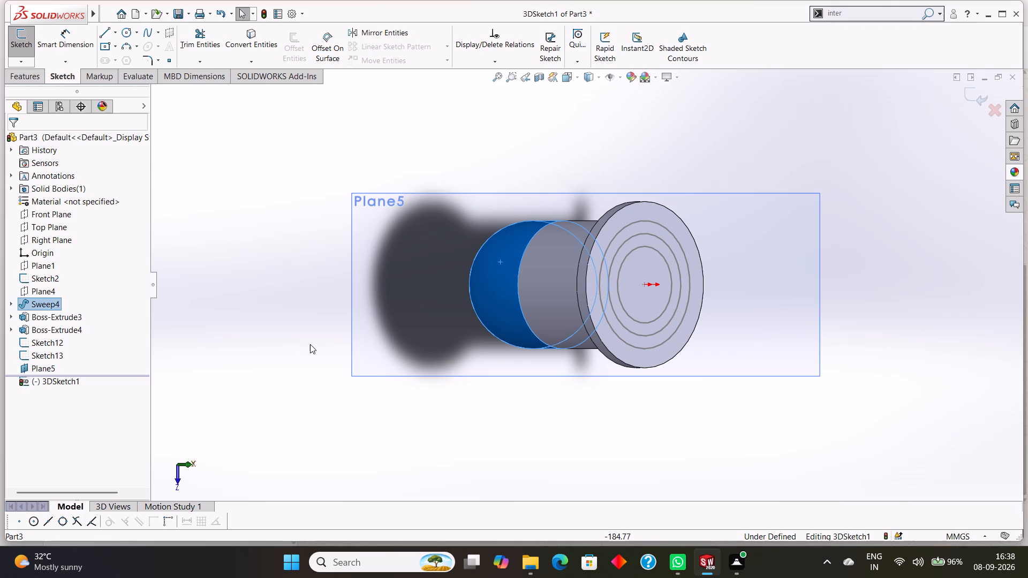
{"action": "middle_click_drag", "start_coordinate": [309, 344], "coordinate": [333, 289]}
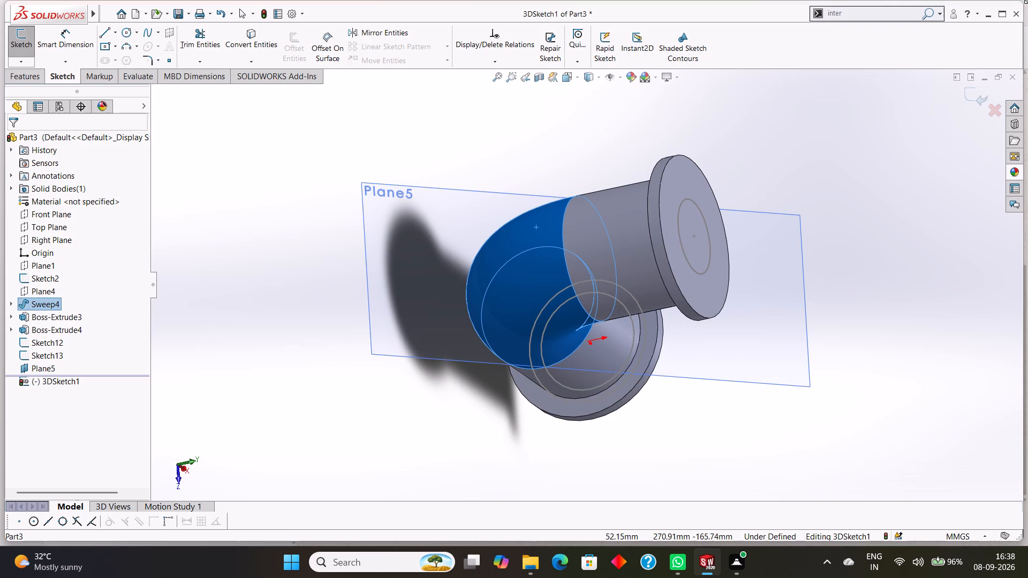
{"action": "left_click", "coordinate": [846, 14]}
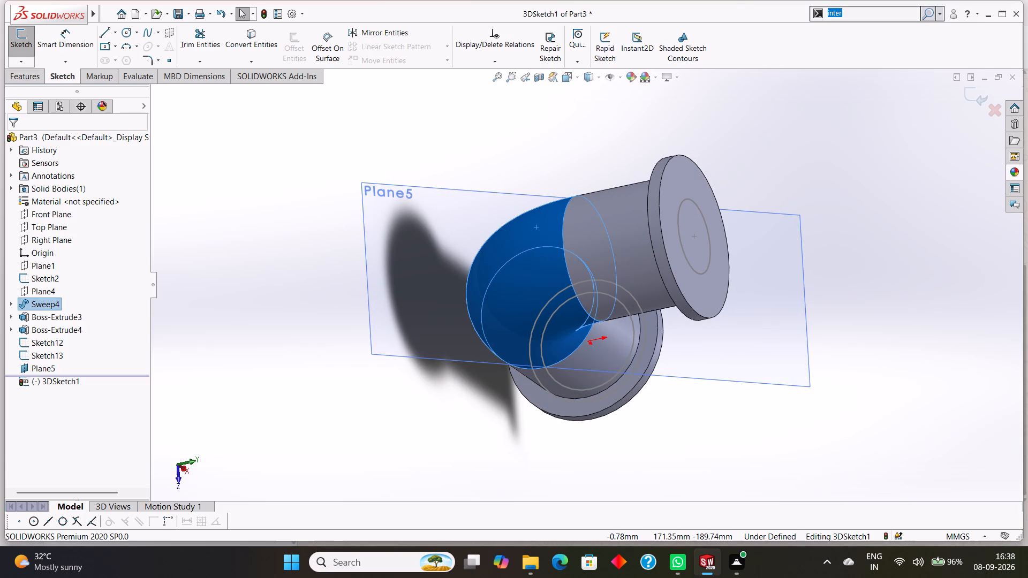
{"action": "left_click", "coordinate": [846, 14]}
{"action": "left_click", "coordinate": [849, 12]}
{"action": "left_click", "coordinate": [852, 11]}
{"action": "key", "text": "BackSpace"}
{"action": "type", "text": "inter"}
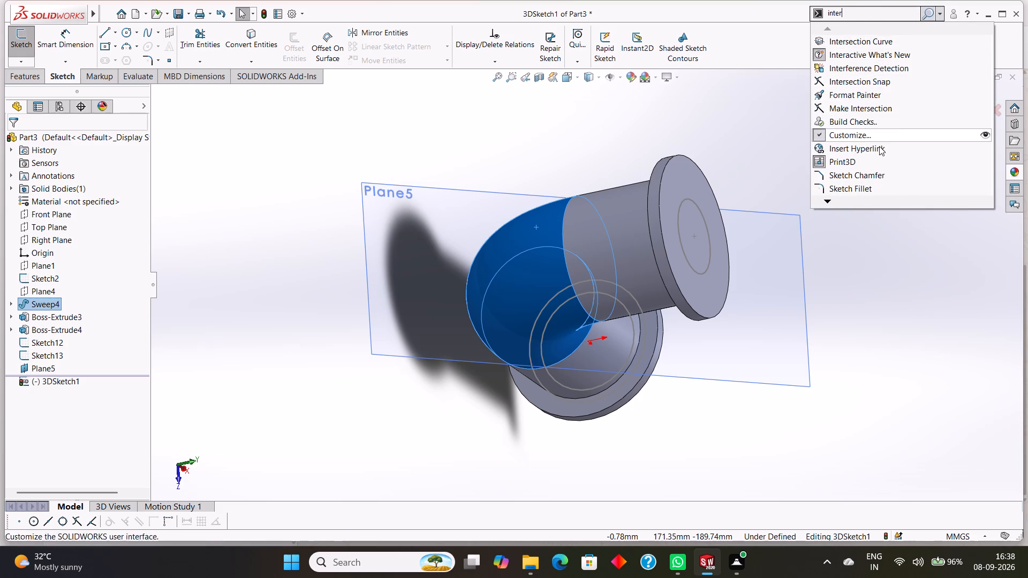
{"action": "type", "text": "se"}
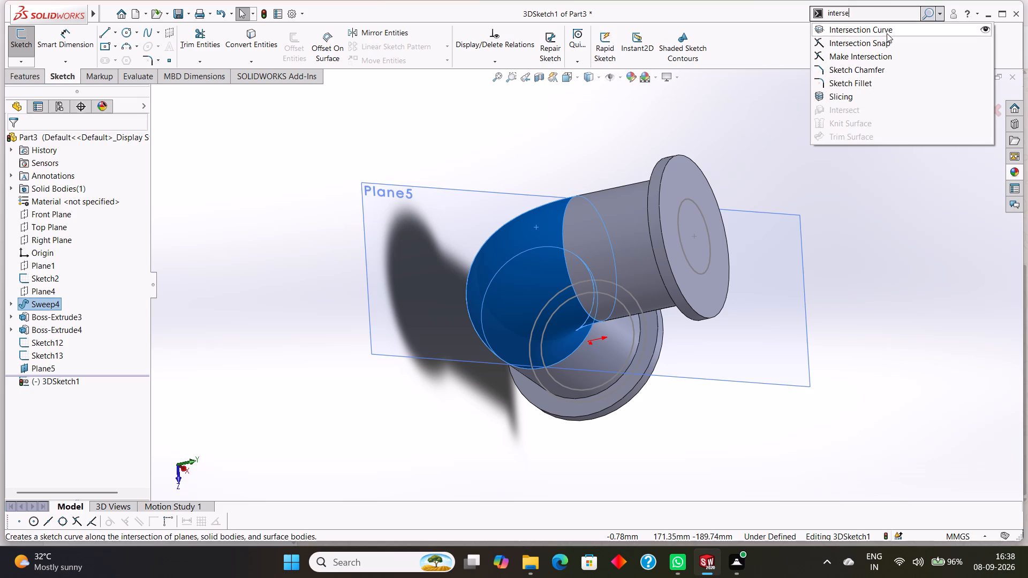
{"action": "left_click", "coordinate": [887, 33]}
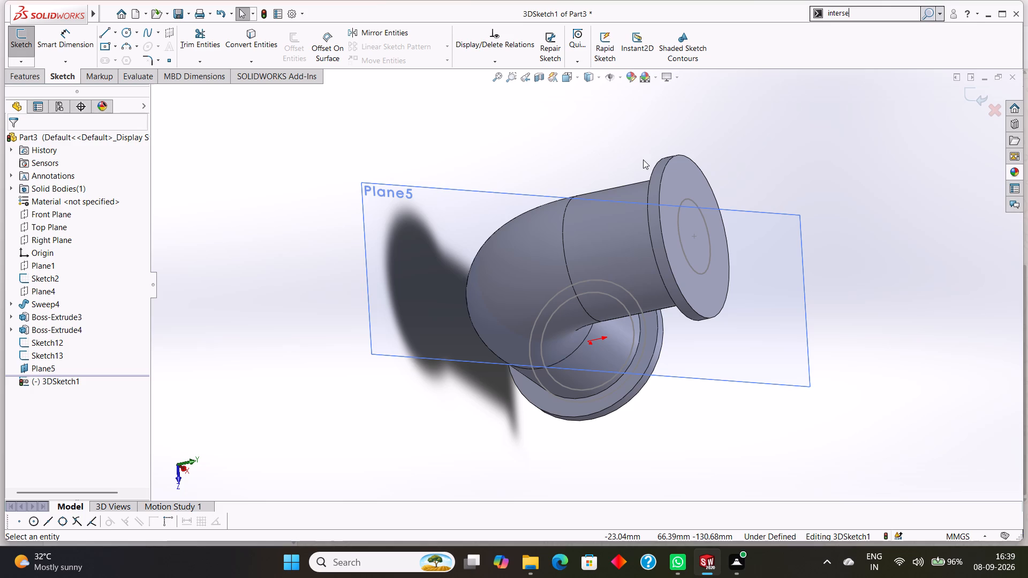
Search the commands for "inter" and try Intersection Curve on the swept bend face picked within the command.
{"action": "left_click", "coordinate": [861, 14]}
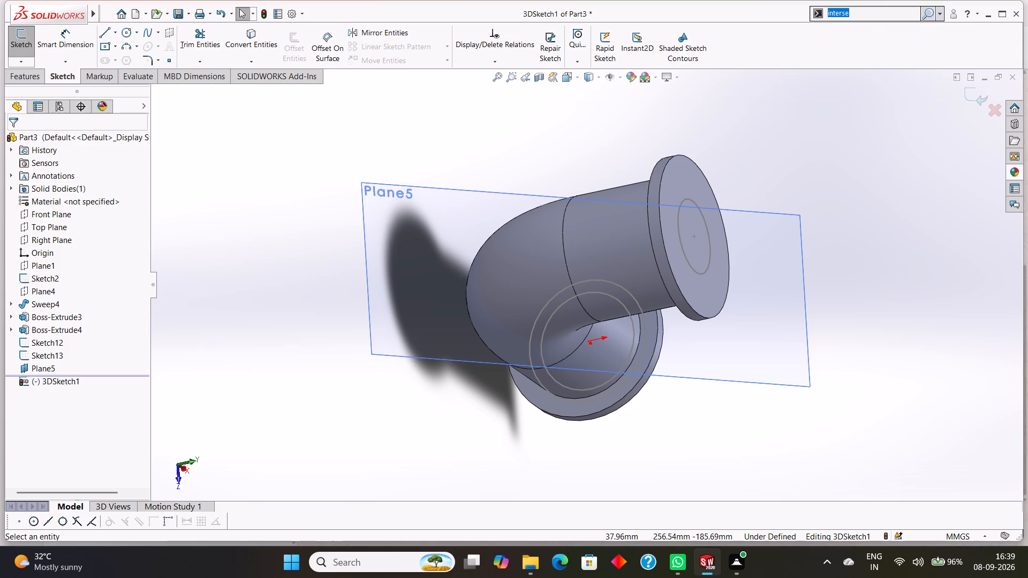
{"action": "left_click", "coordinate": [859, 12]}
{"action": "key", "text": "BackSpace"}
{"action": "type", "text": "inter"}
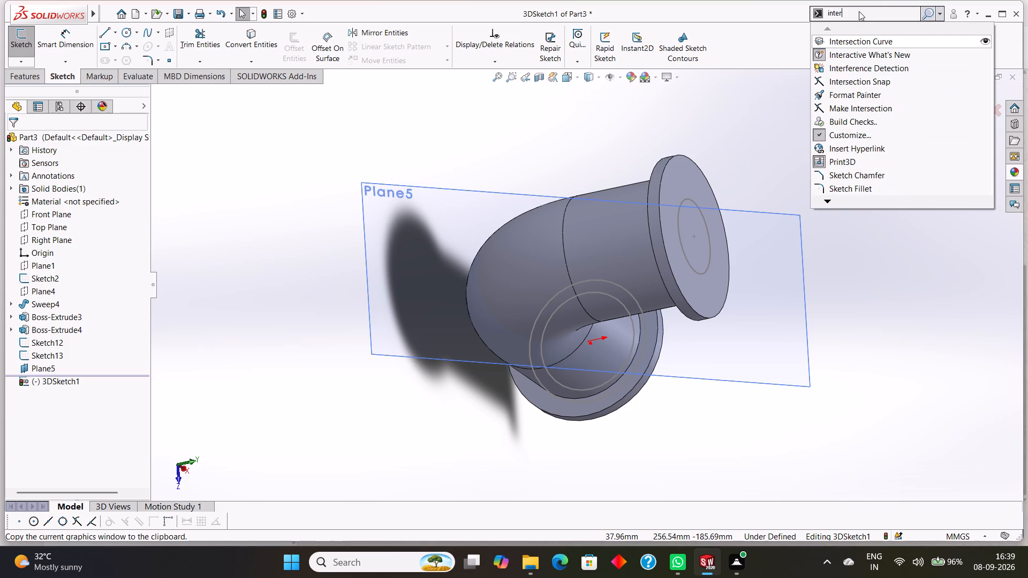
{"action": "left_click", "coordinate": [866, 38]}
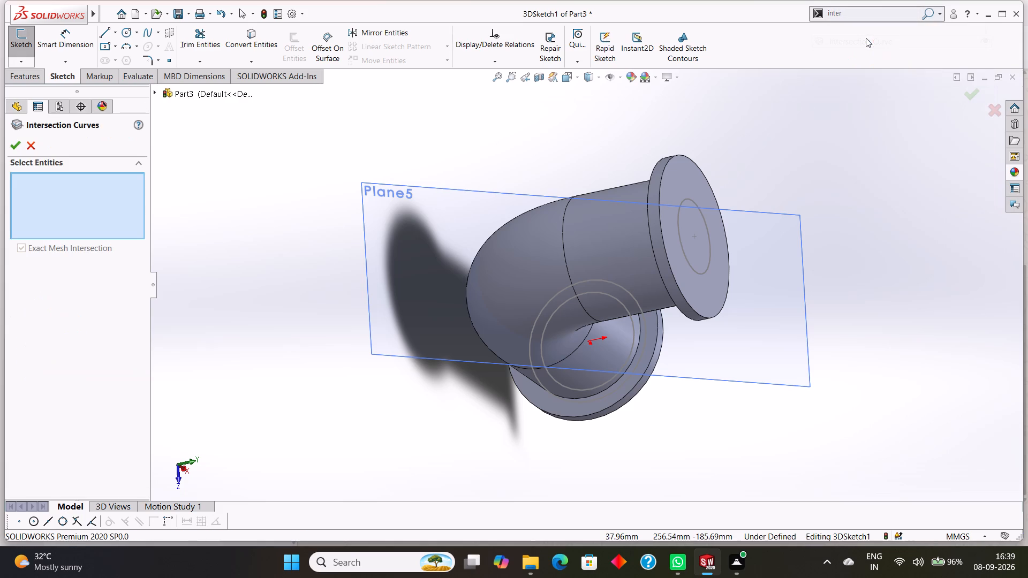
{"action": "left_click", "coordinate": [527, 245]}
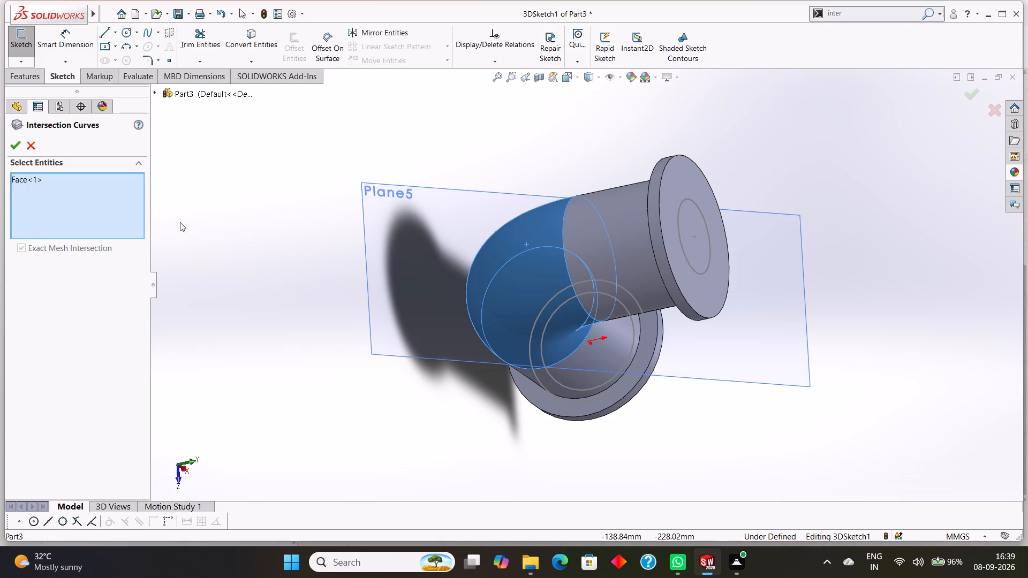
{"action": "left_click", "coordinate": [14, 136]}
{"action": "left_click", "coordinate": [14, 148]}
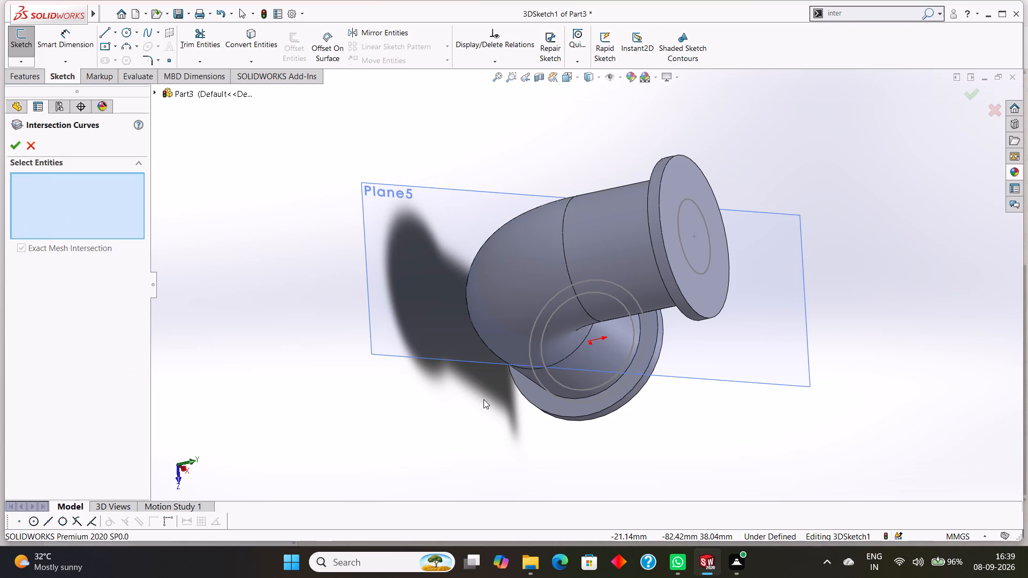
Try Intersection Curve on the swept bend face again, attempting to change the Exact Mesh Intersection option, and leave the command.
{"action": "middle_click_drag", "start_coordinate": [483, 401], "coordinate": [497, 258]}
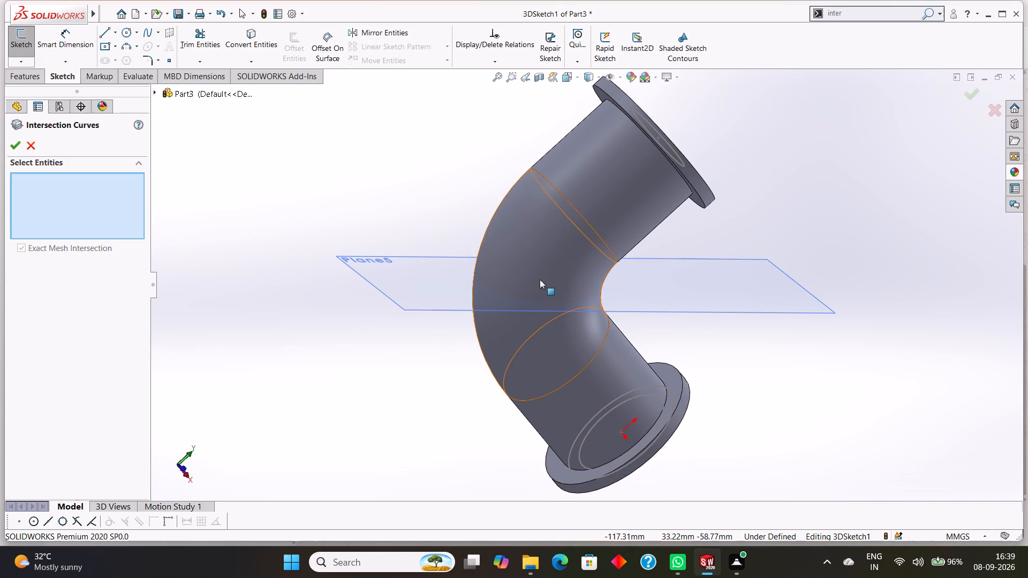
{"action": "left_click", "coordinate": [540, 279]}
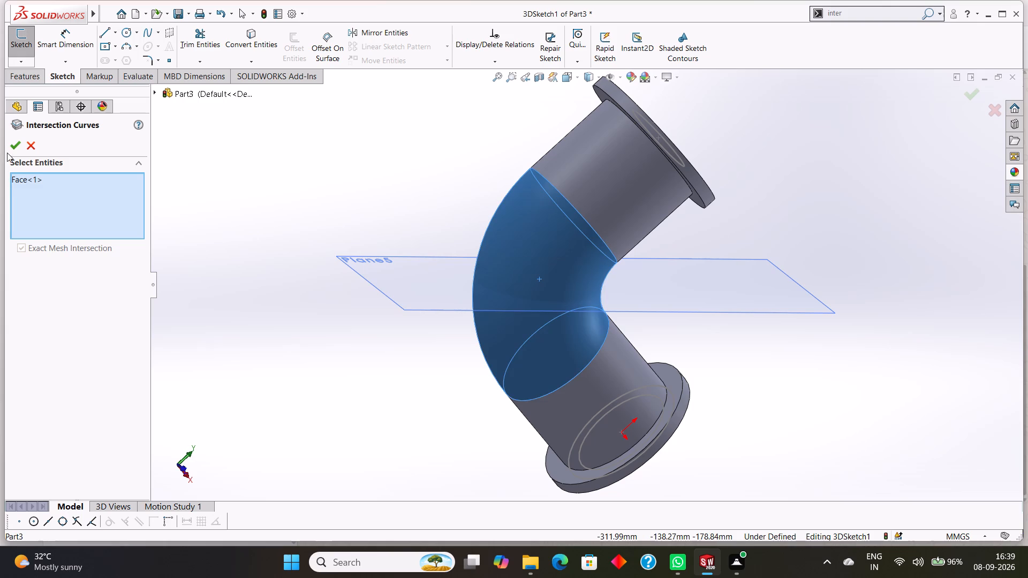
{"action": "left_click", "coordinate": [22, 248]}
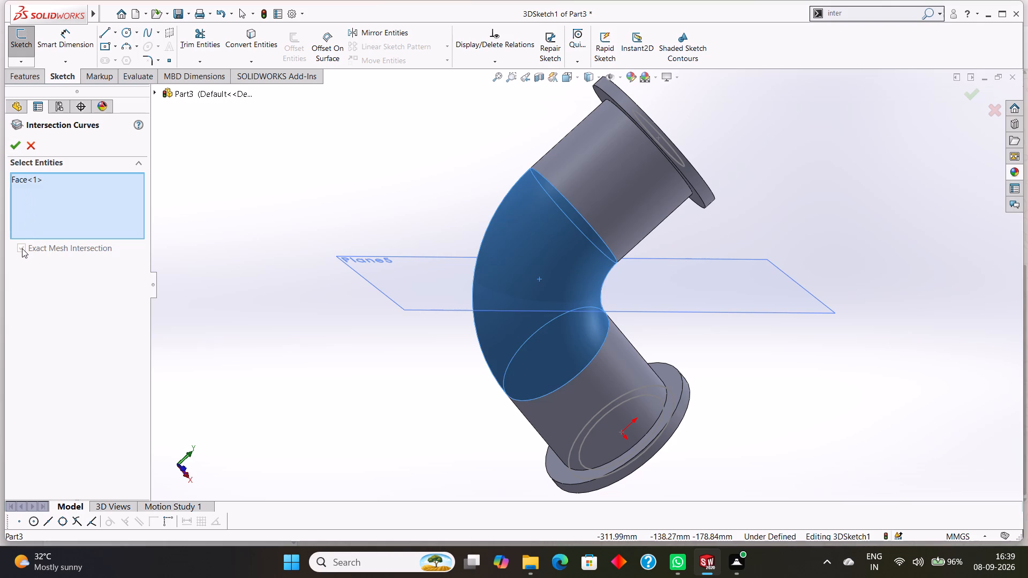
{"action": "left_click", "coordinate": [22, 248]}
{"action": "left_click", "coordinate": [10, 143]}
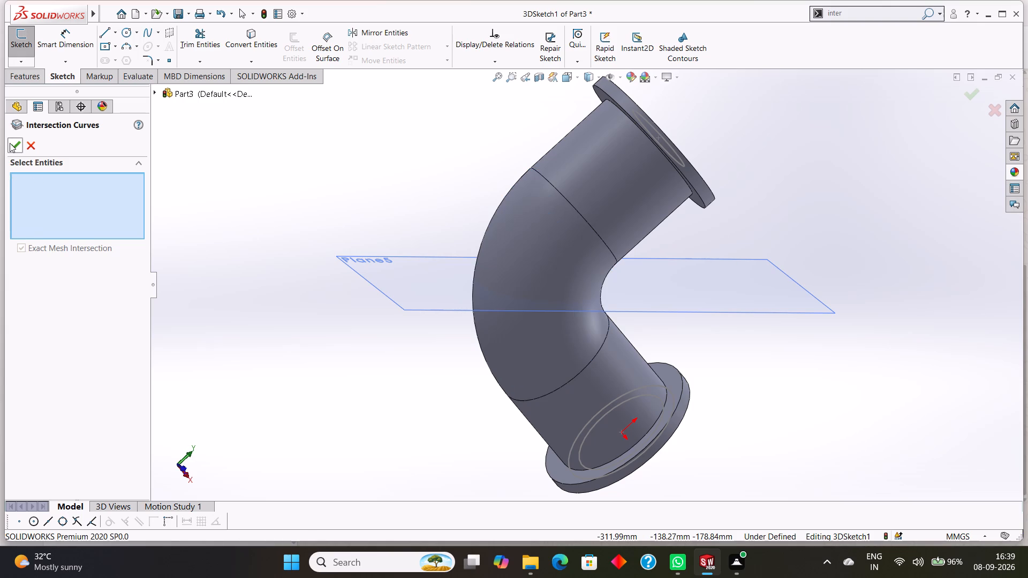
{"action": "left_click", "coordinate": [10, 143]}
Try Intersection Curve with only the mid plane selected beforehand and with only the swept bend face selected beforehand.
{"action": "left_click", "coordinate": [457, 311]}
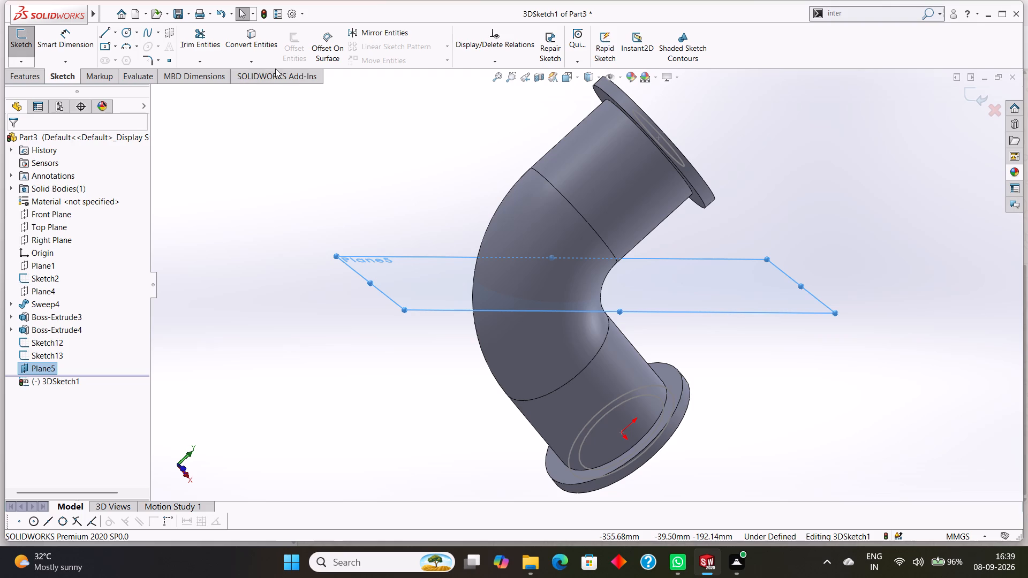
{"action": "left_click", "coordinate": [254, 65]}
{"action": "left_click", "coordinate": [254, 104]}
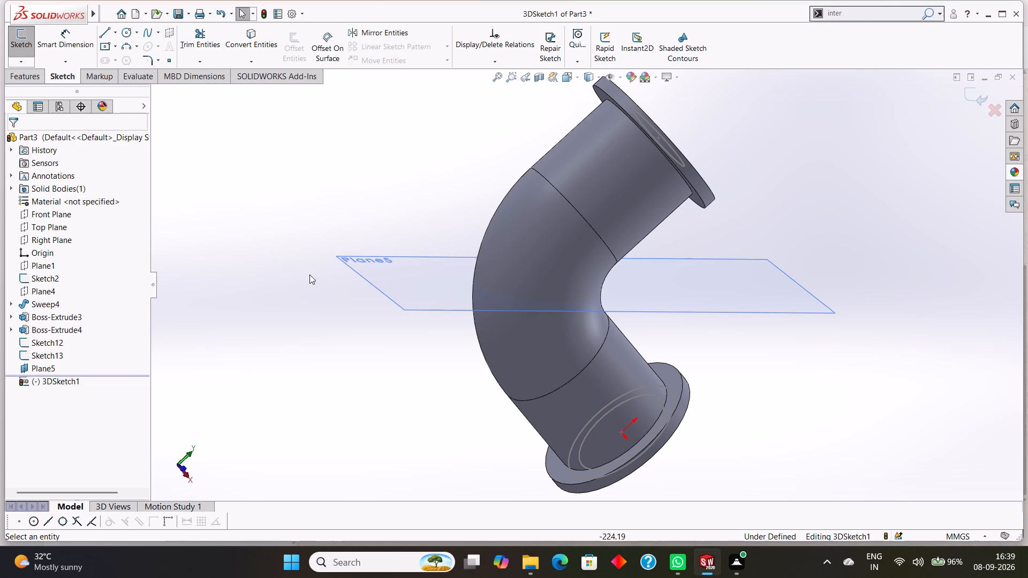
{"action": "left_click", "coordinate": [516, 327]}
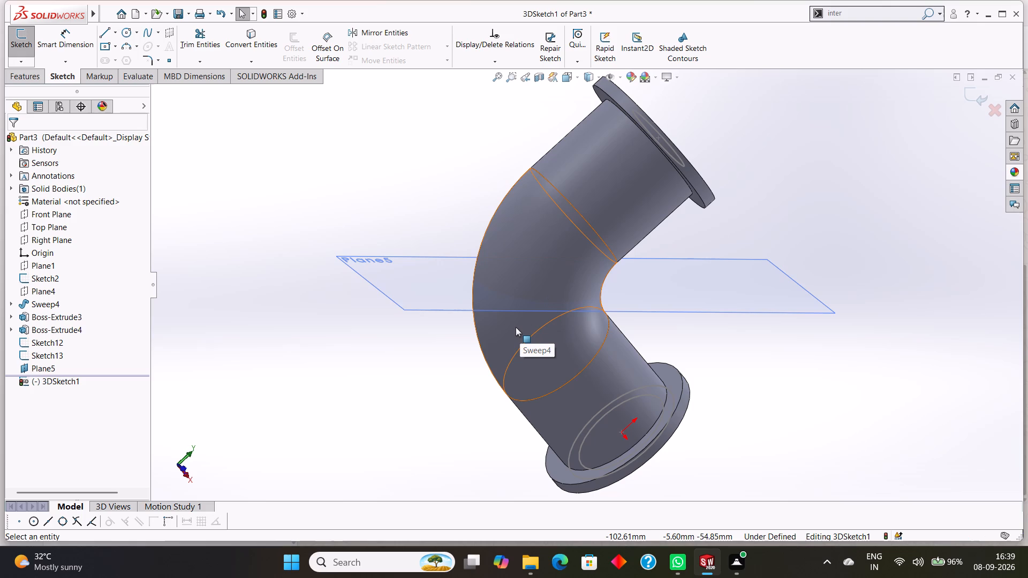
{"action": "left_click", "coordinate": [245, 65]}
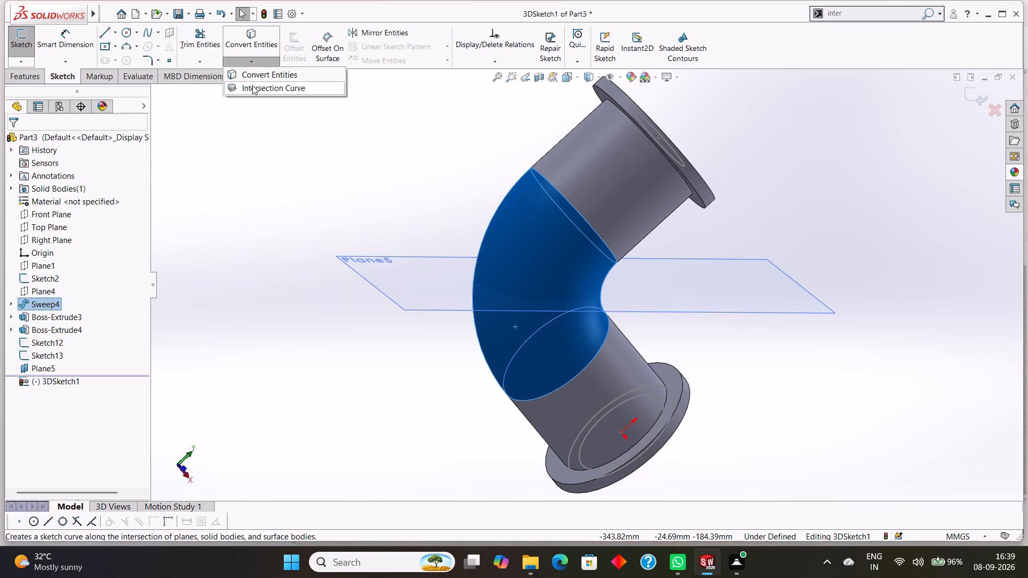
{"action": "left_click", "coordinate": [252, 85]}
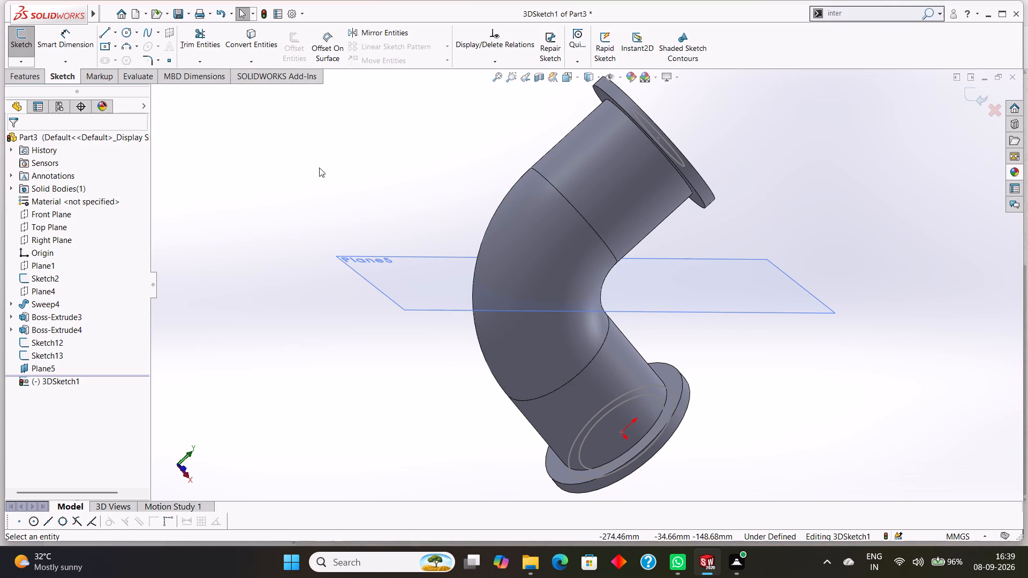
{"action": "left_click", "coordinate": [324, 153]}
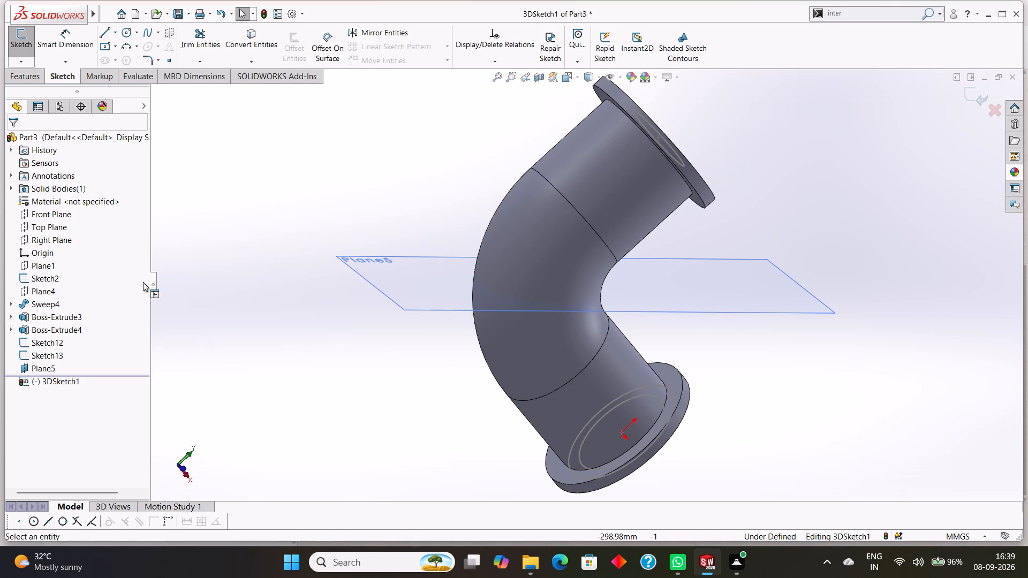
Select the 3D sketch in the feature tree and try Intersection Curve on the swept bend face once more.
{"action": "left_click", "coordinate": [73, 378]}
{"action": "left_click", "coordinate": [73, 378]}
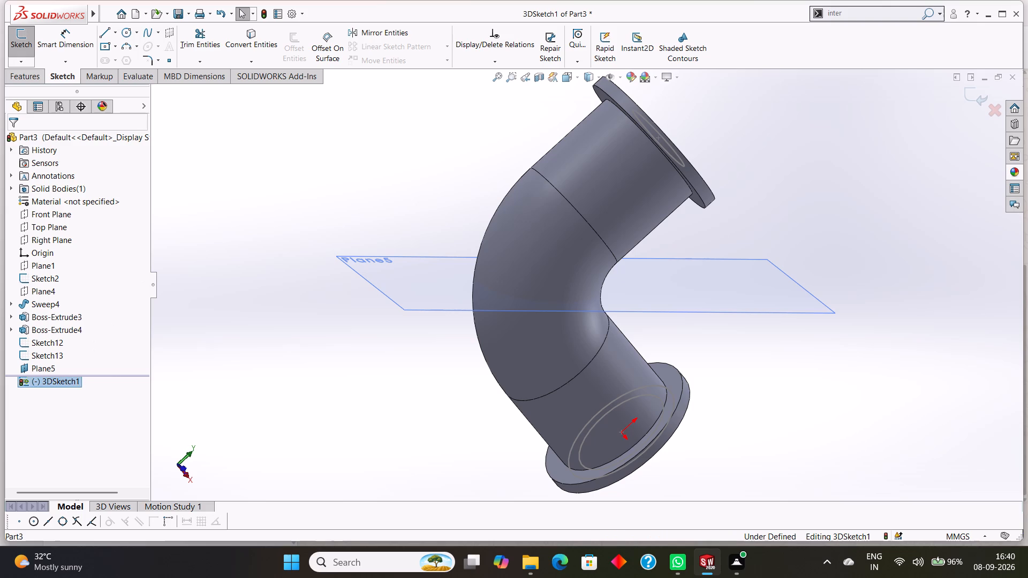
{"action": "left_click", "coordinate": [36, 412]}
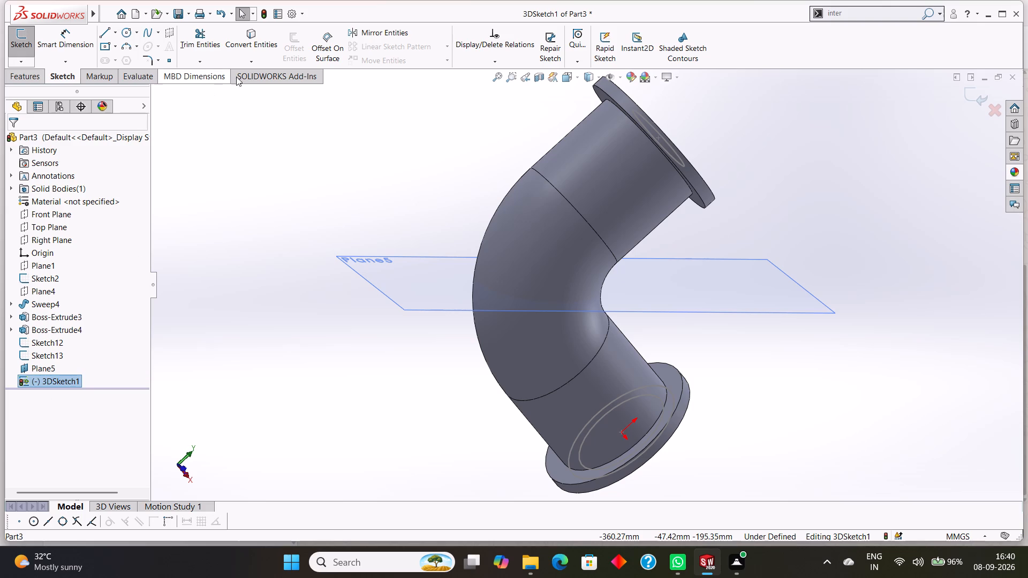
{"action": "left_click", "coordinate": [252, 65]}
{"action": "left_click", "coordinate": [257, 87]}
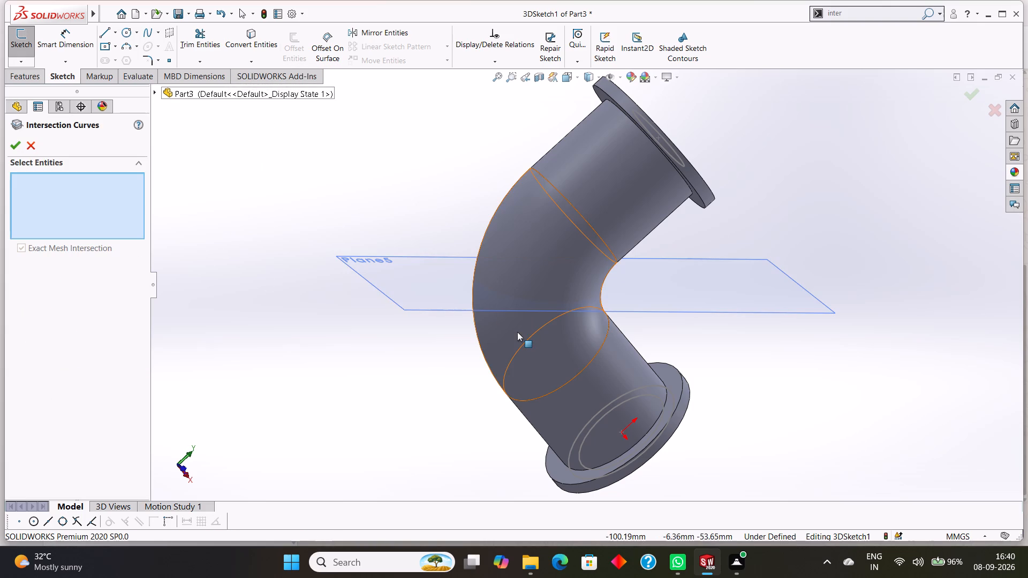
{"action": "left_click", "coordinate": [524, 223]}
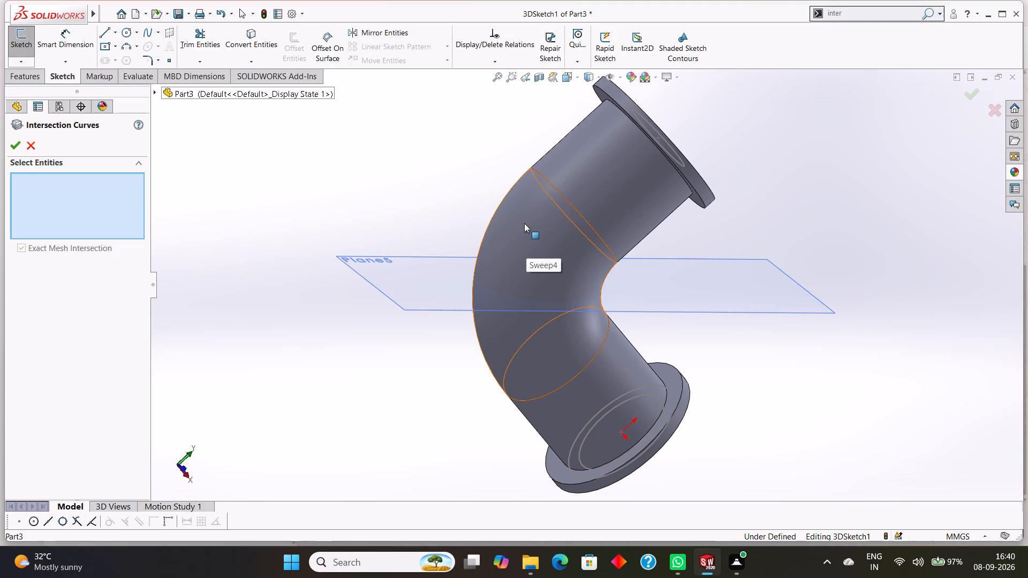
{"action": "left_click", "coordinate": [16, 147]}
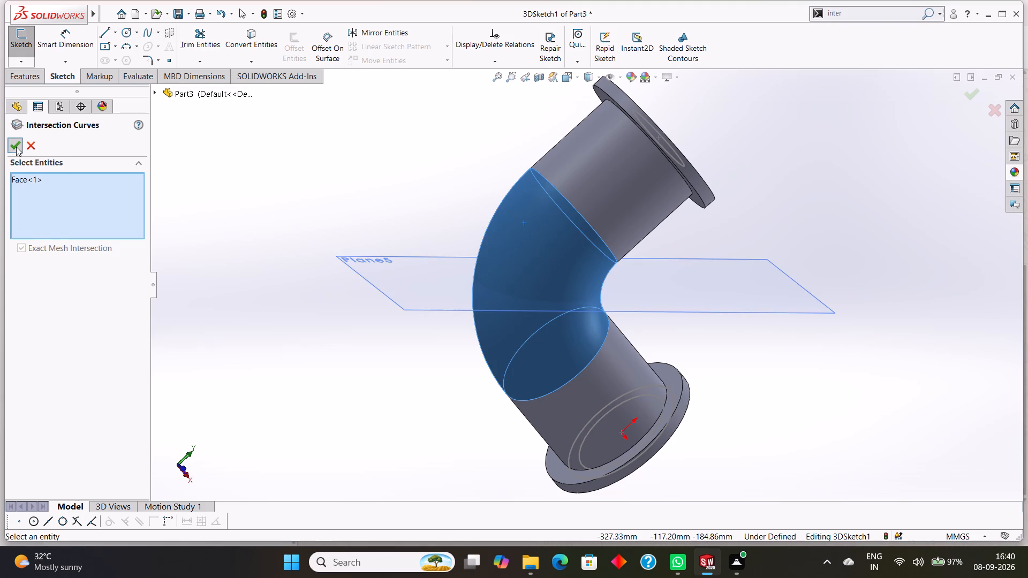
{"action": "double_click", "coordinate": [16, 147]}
Examine the feature history and how the mid plane crosses the whole elbow from several angles.
{"action": "scroll", "coordinate": [137, 189], "scroll_direction": "down", "scroll_amount": 4}
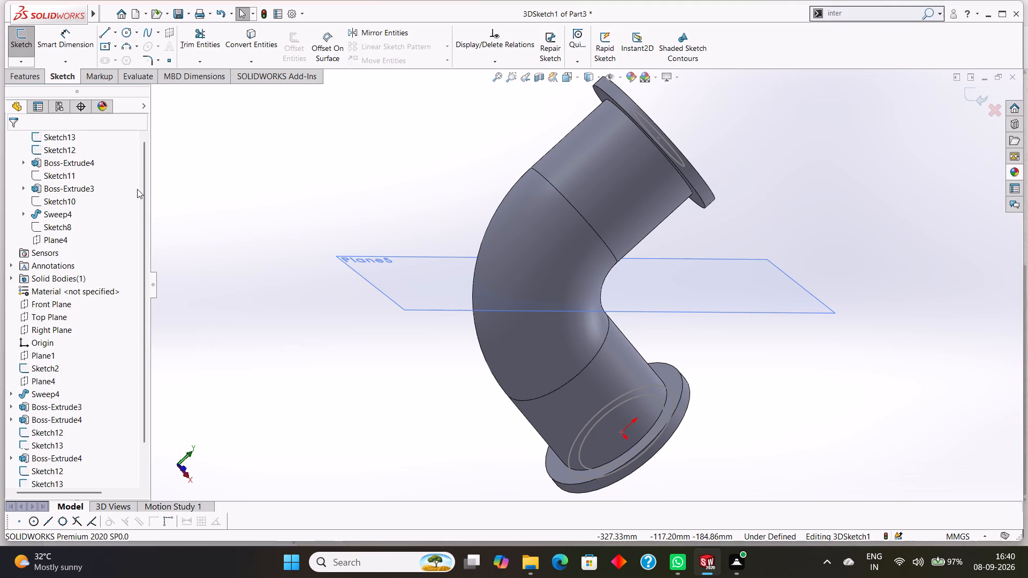
{"action": "scroll", "coordinate": [195, 190], "scroll_direction": "up", "scroll_amount": 6}
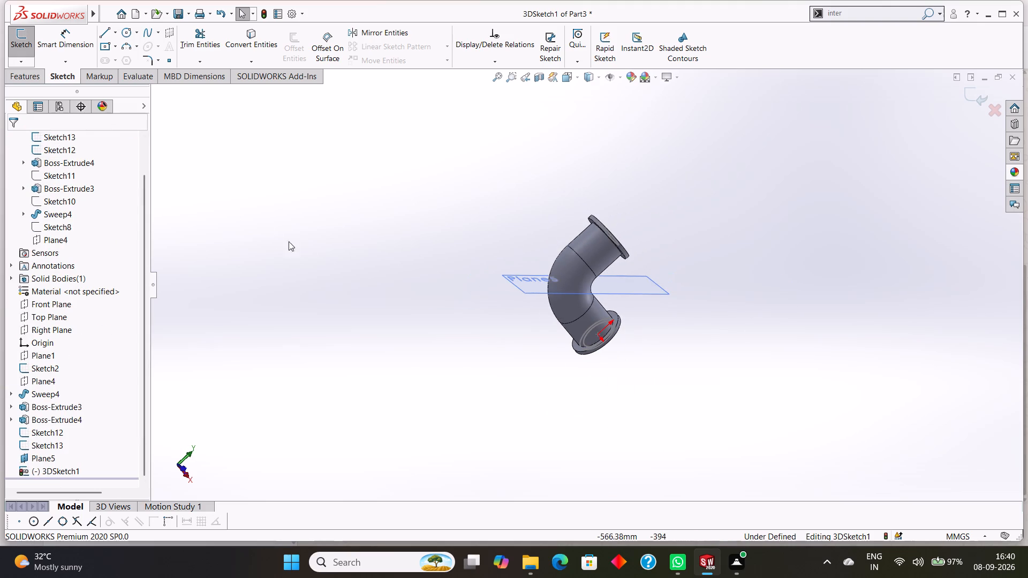
{"action": "left_click_drag", "start_coordinate": [304, 244], "coordinate": [298, 254]}
{"action": "left_click", "coordinate": [702, 237]}
{"action": "middle_click_drag", "start_coordinate": [732, 236], "coordinate": [689, 281]}
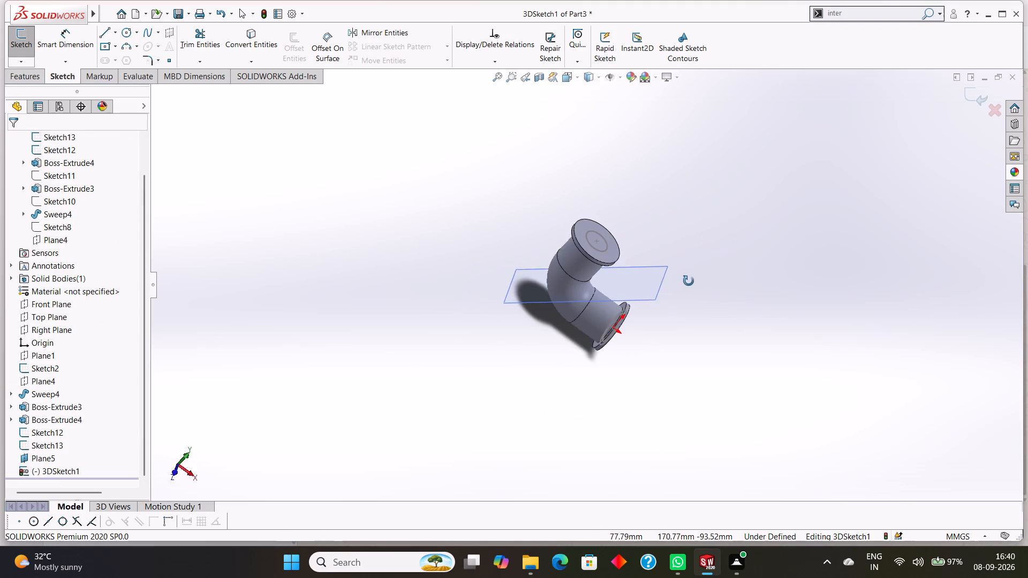
{"action": "middle_click_drag", "start_coordinate": [689, 281], "coordinate": [682, 287]}
{"action": "middle_click_drag", "start_coordinate": [670, 247], "coordinate": [652, 163]}
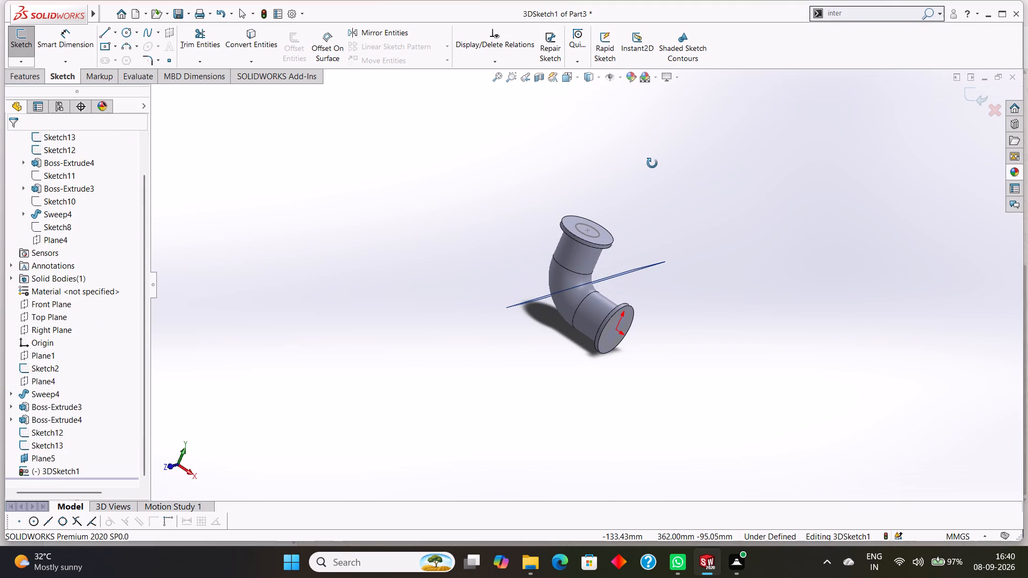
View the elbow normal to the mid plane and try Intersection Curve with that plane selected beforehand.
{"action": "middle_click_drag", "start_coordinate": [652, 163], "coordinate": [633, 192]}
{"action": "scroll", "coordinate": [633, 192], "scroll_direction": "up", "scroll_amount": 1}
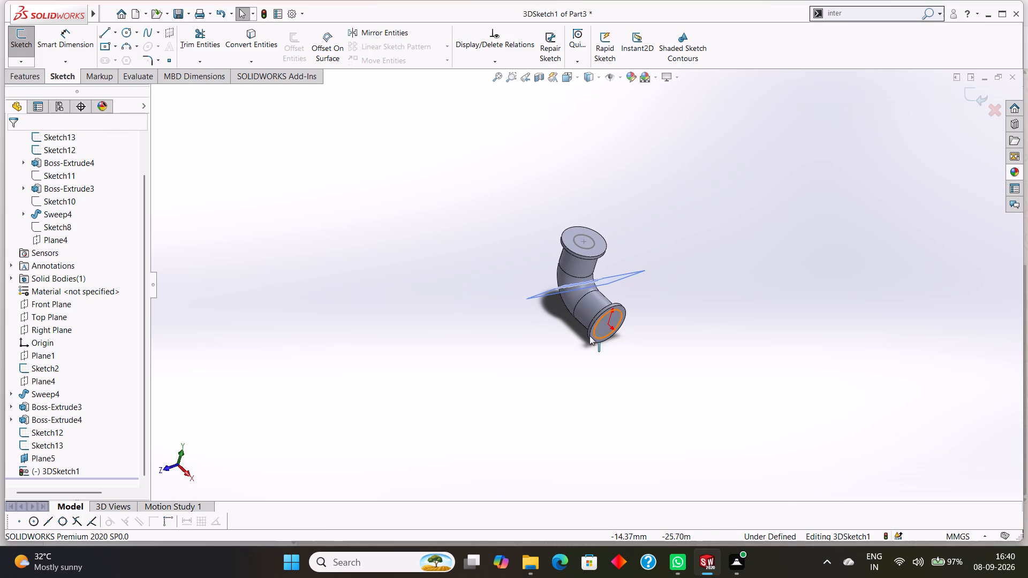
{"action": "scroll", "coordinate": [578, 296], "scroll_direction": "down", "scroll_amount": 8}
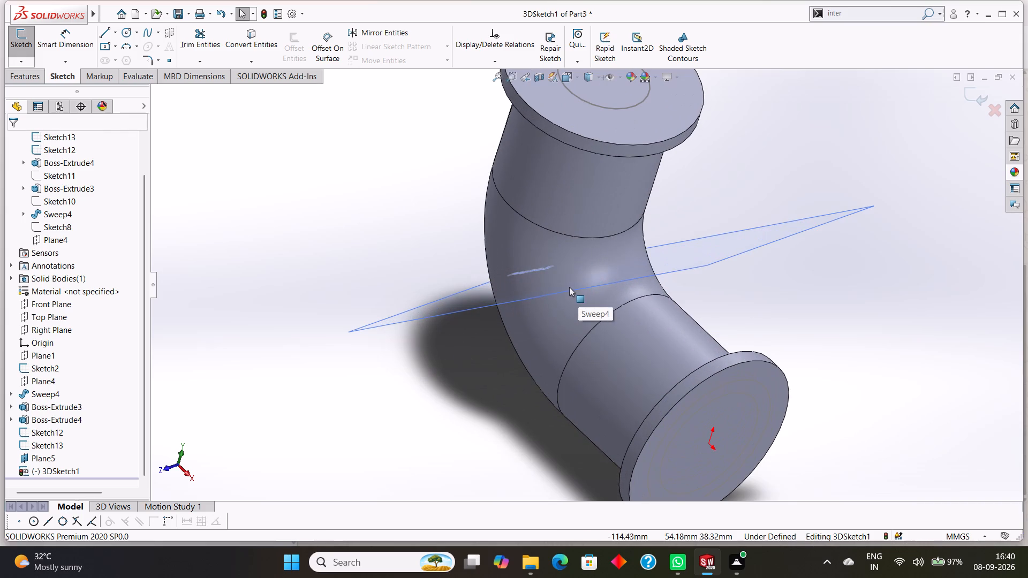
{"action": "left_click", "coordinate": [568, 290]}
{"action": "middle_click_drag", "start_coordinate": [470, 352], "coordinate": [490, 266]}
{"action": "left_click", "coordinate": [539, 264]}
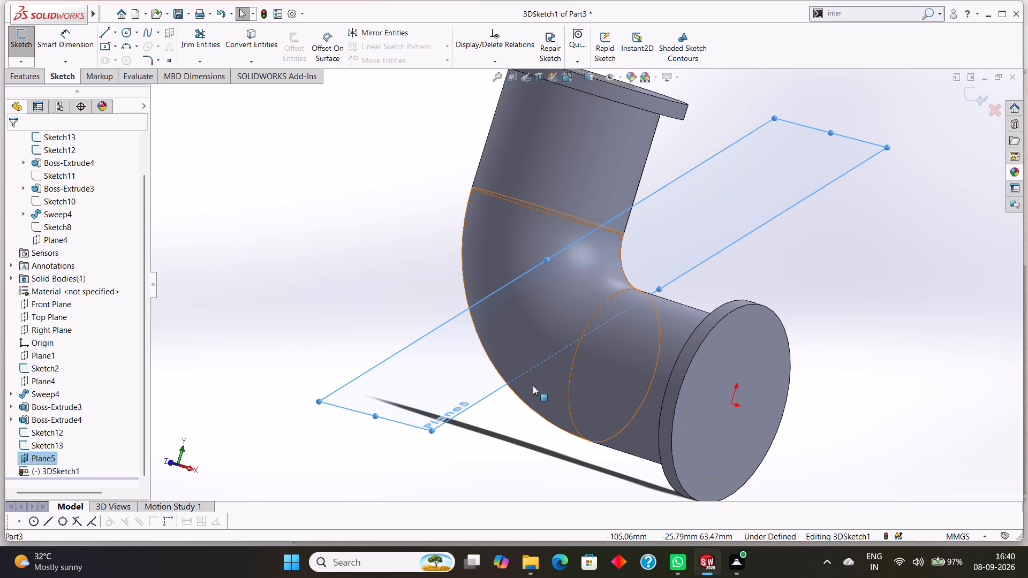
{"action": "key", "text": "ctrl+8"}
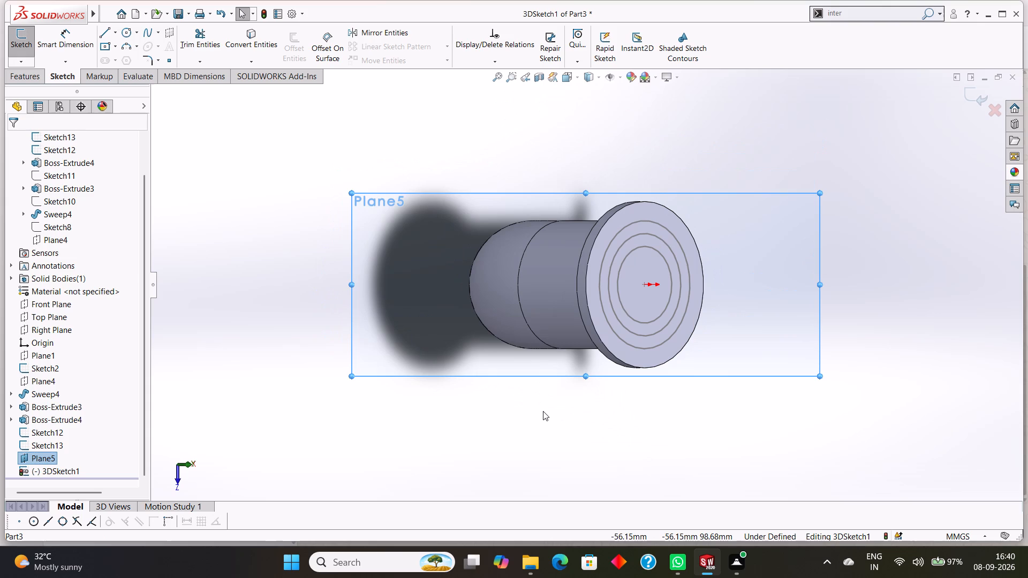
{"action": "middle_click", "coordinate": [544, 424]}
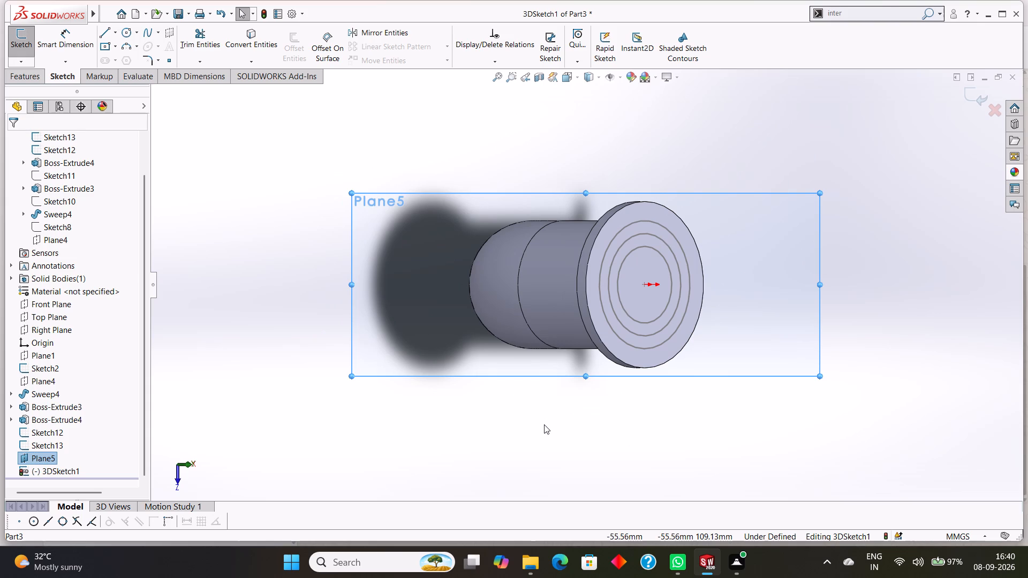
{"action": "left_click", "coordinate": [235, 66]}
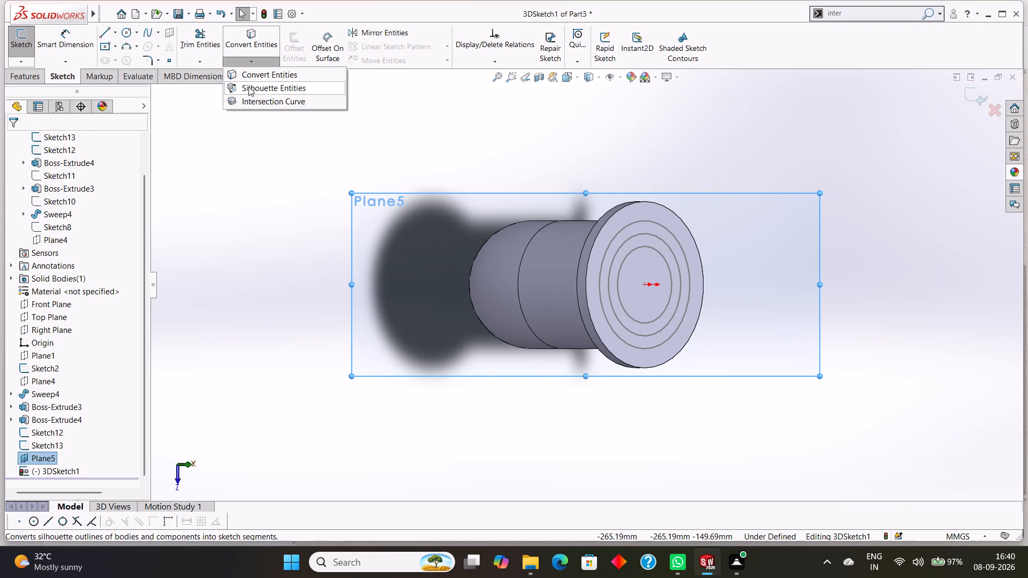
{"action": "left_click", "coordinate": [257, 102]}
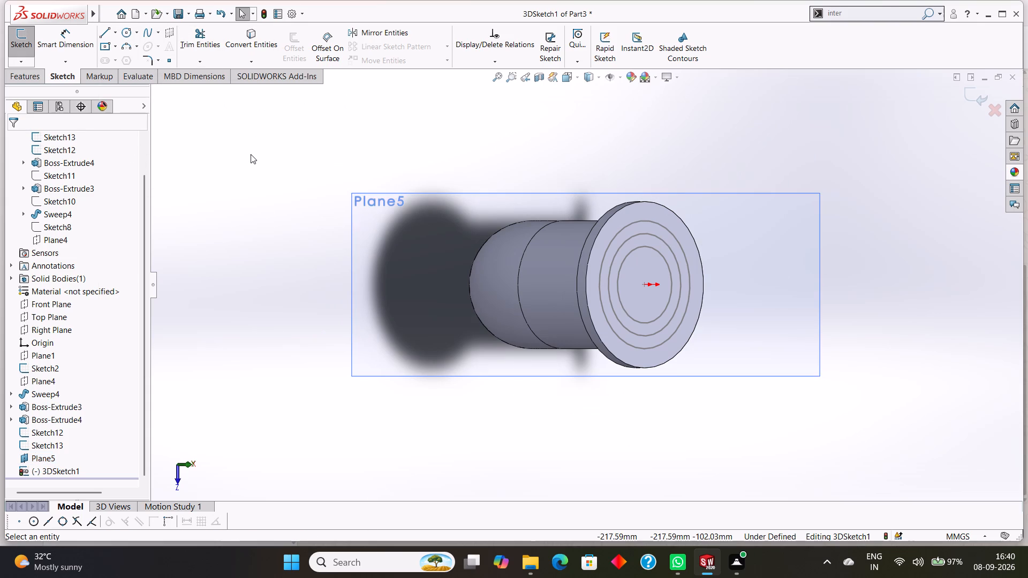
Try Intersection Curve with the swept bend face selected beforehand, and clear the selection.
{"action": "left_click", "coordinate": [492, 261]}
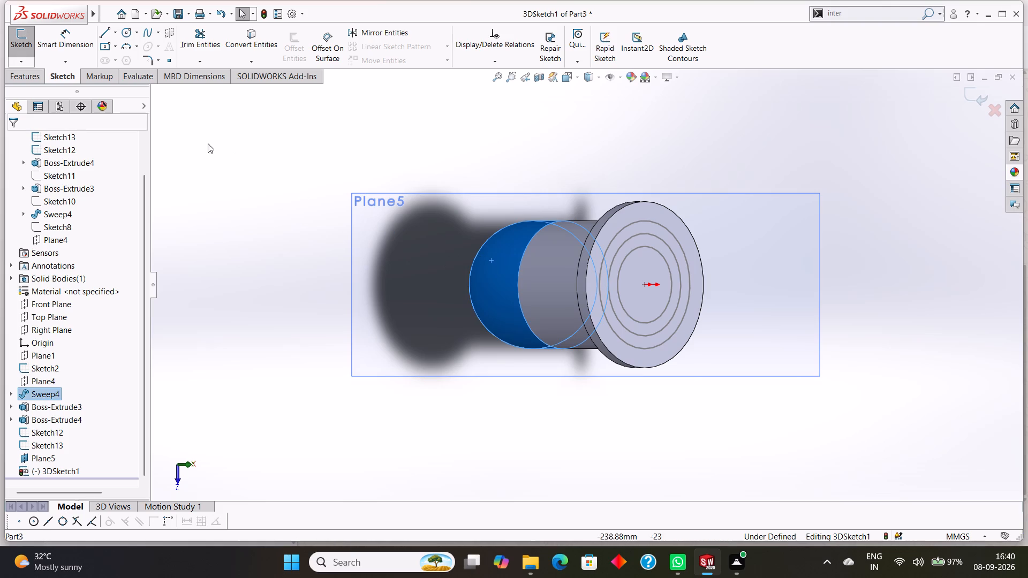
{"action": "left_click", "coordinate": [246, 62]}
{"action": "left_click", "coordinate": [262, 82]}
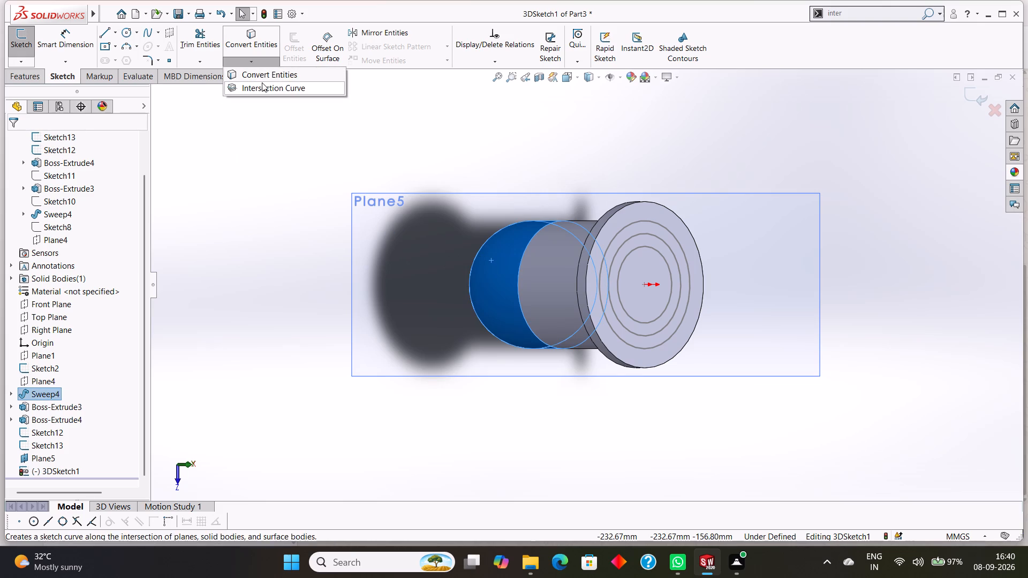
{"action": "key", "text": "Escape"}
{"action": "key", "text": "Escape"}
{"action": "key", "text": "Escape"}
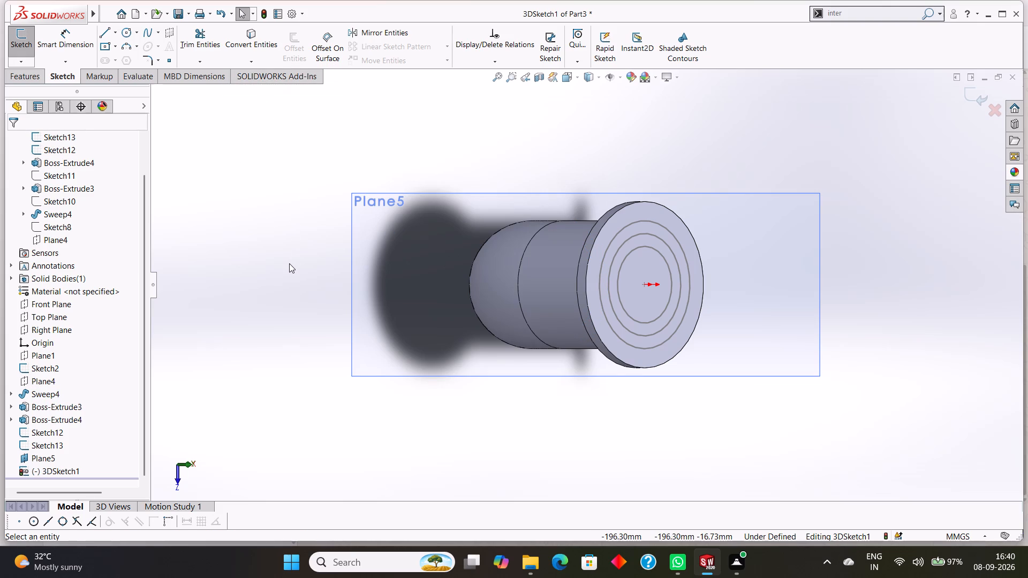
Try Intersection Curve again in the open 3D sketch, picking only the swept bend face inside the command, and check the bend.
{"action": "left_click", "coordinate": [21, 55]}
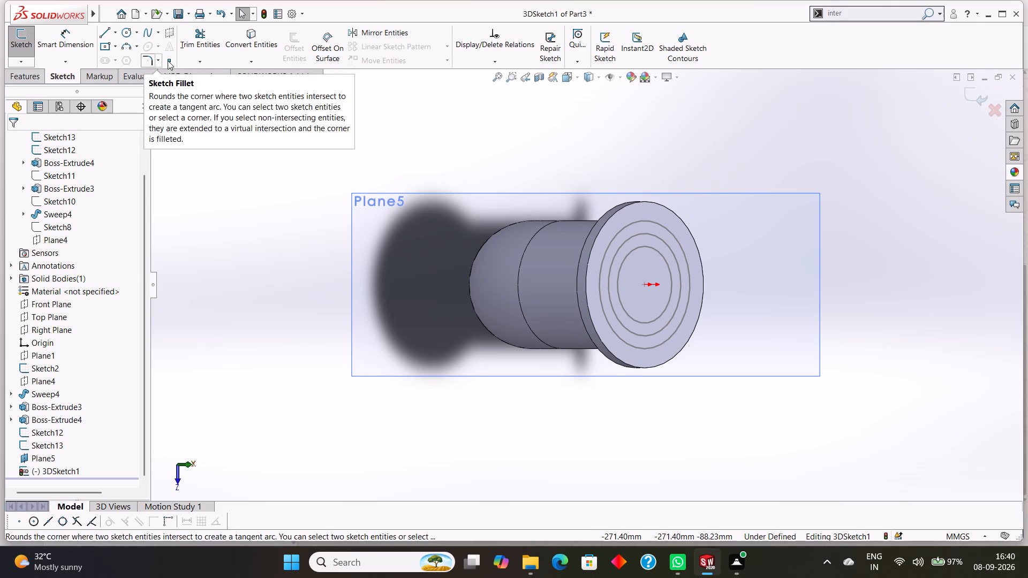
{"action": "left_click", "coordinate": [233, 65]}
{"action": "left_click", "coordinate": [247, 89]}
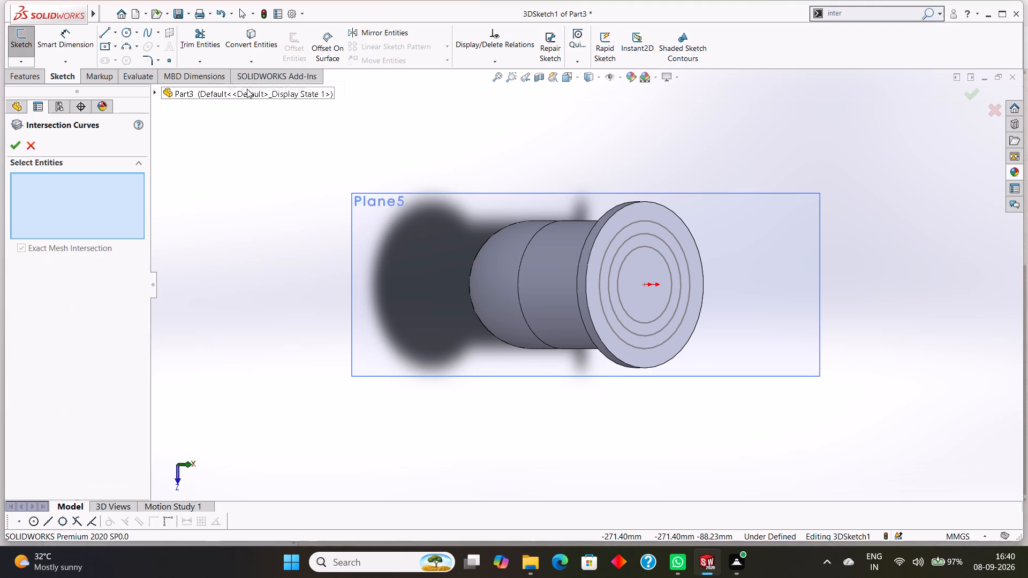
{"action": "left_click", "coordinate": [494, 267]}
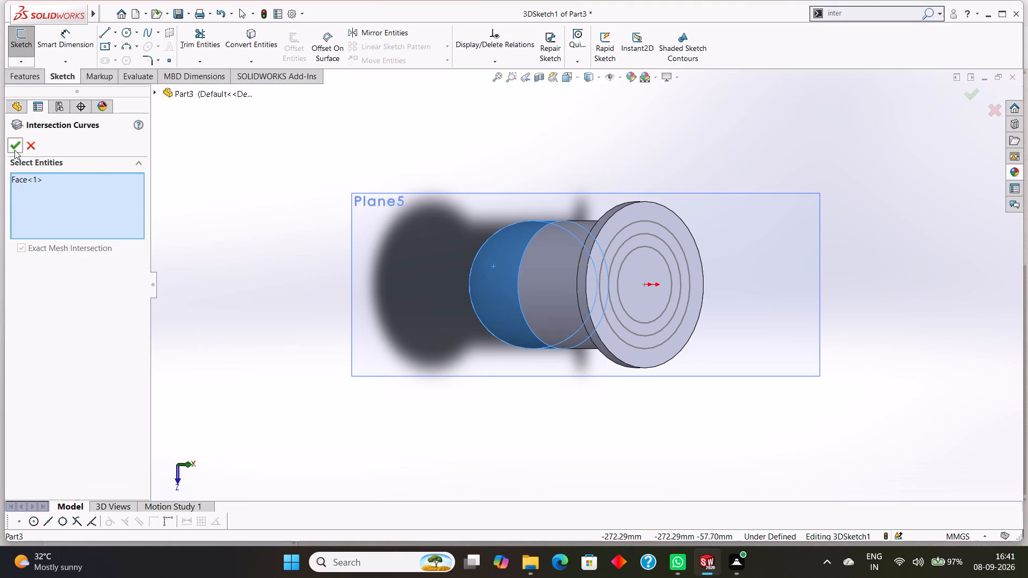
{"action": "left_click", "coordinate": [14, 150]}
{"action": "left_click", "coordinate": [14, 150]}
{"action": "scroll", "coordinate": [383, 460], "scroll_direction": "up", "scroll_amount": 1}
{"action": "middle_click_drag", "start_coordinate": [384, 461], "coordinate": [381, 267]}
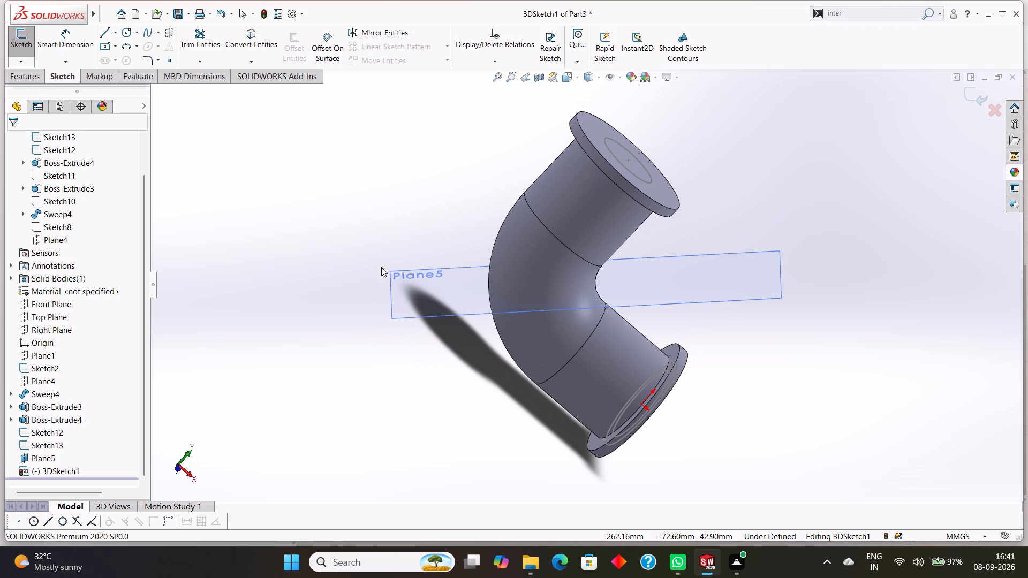
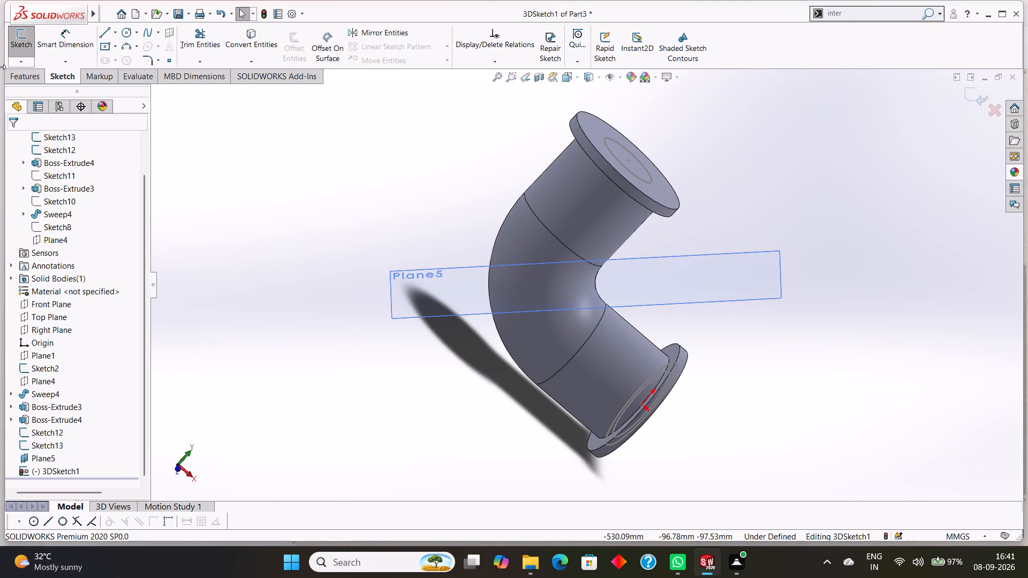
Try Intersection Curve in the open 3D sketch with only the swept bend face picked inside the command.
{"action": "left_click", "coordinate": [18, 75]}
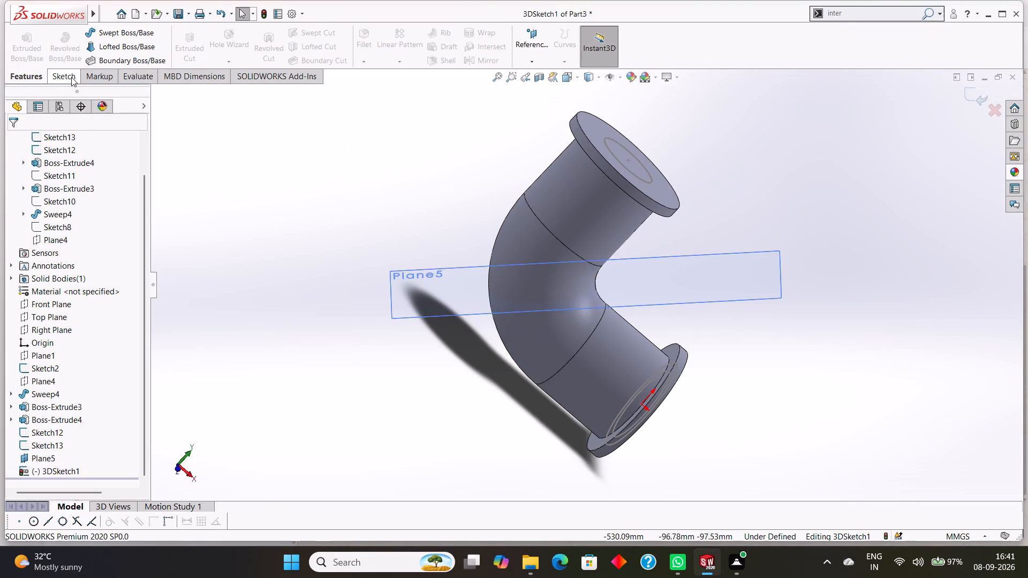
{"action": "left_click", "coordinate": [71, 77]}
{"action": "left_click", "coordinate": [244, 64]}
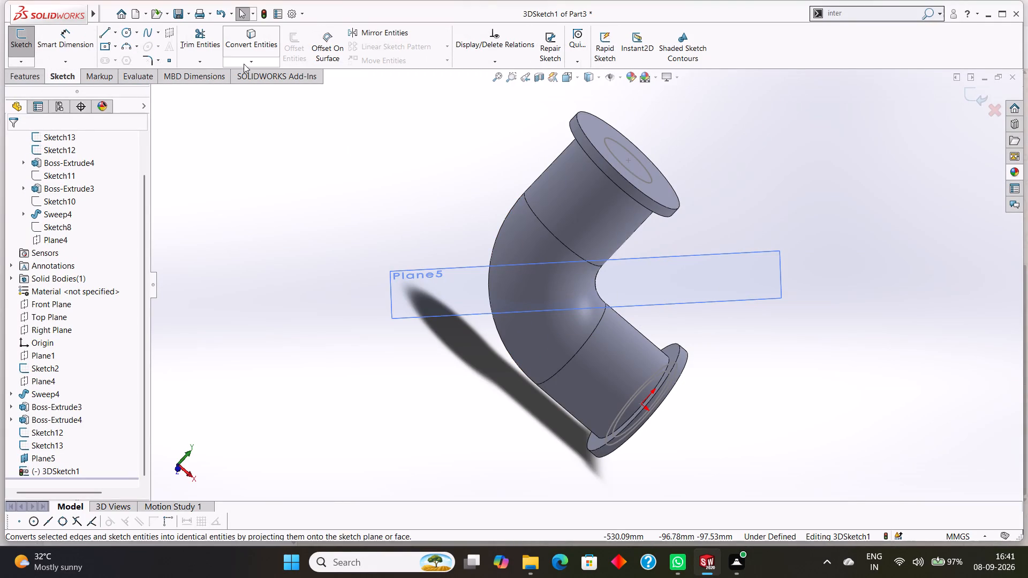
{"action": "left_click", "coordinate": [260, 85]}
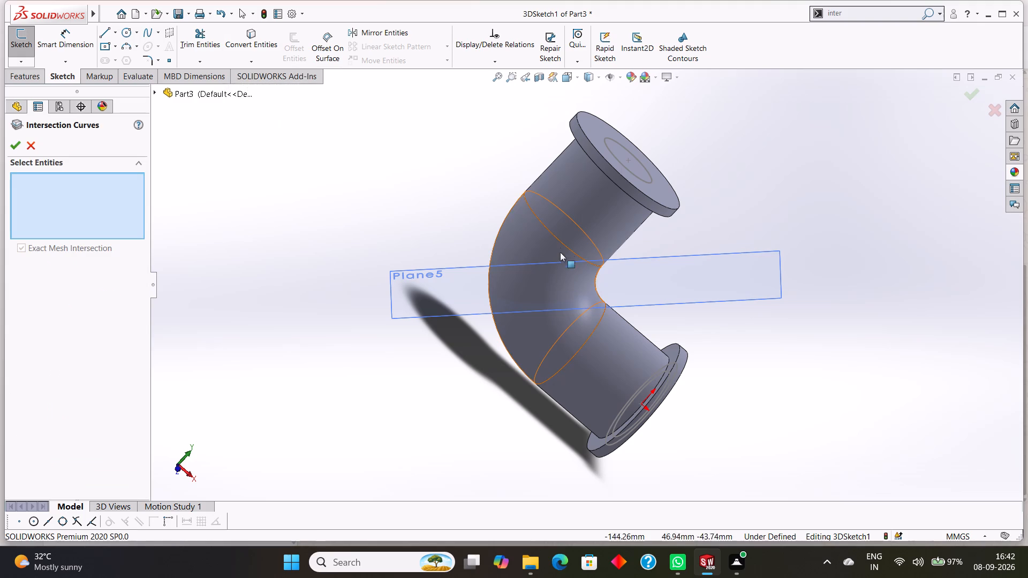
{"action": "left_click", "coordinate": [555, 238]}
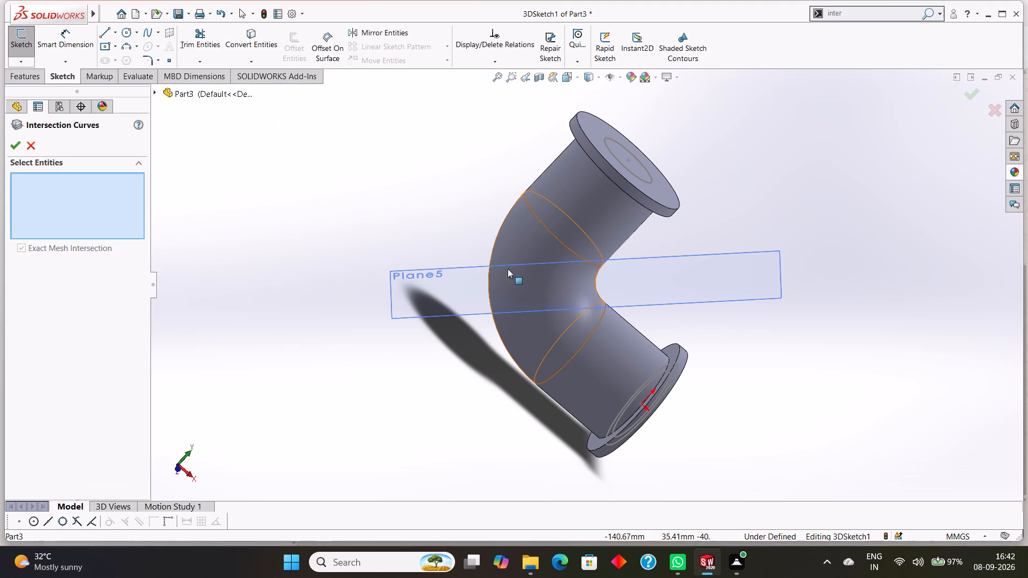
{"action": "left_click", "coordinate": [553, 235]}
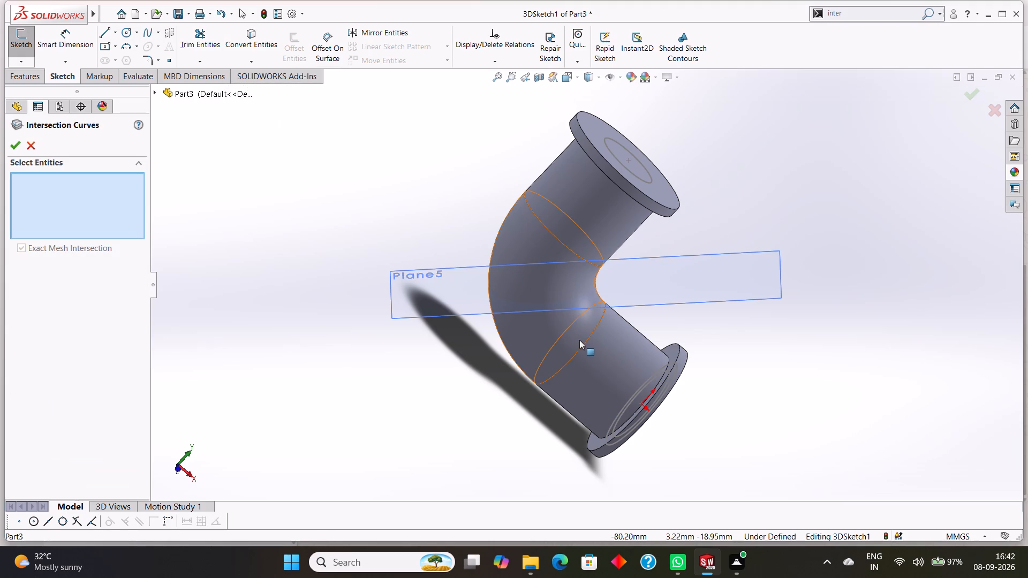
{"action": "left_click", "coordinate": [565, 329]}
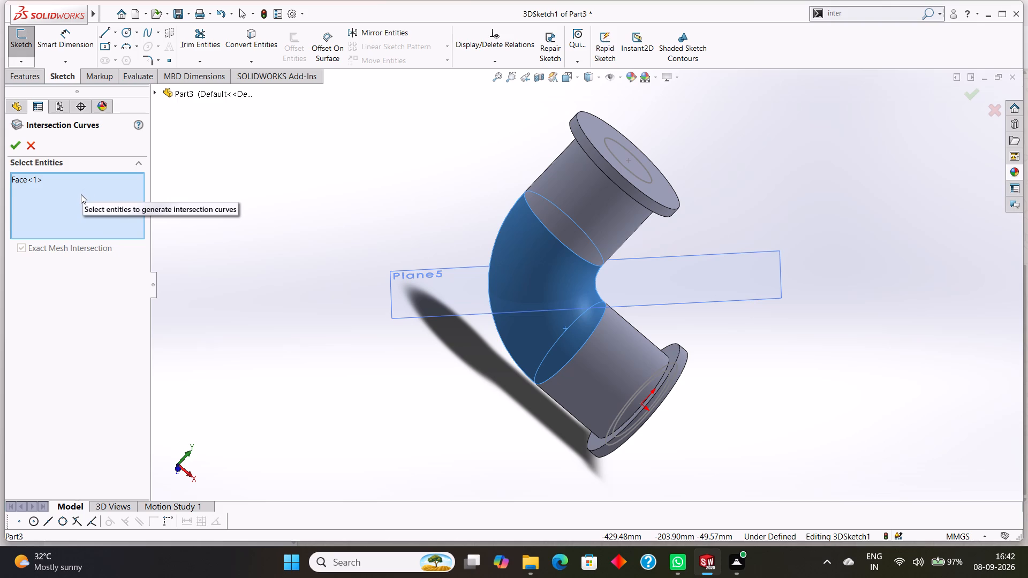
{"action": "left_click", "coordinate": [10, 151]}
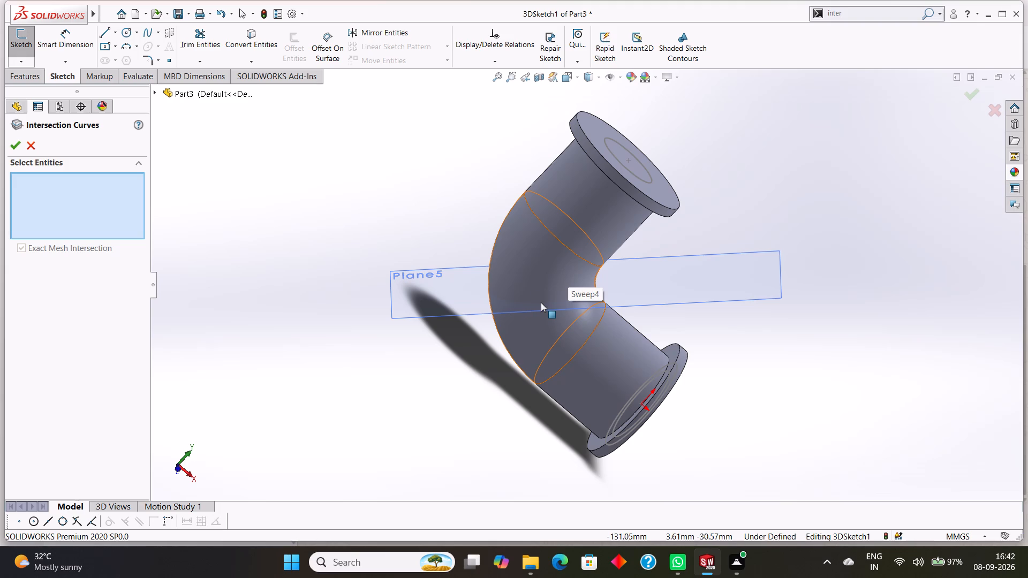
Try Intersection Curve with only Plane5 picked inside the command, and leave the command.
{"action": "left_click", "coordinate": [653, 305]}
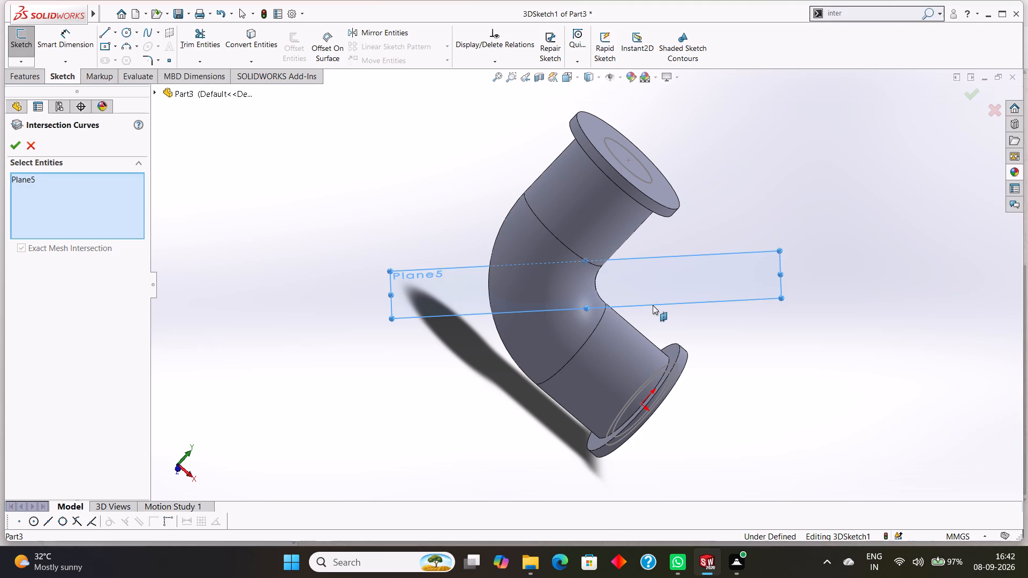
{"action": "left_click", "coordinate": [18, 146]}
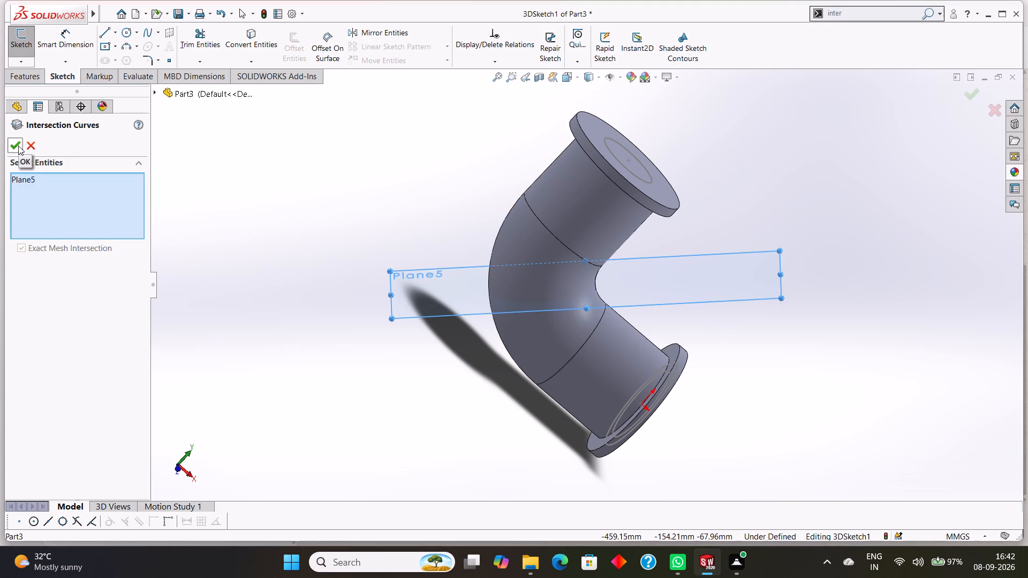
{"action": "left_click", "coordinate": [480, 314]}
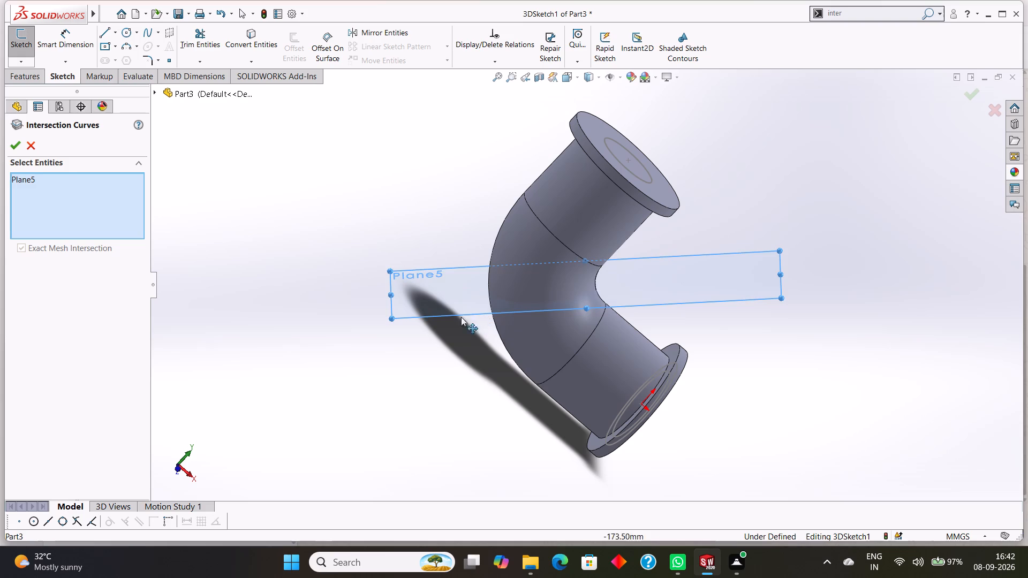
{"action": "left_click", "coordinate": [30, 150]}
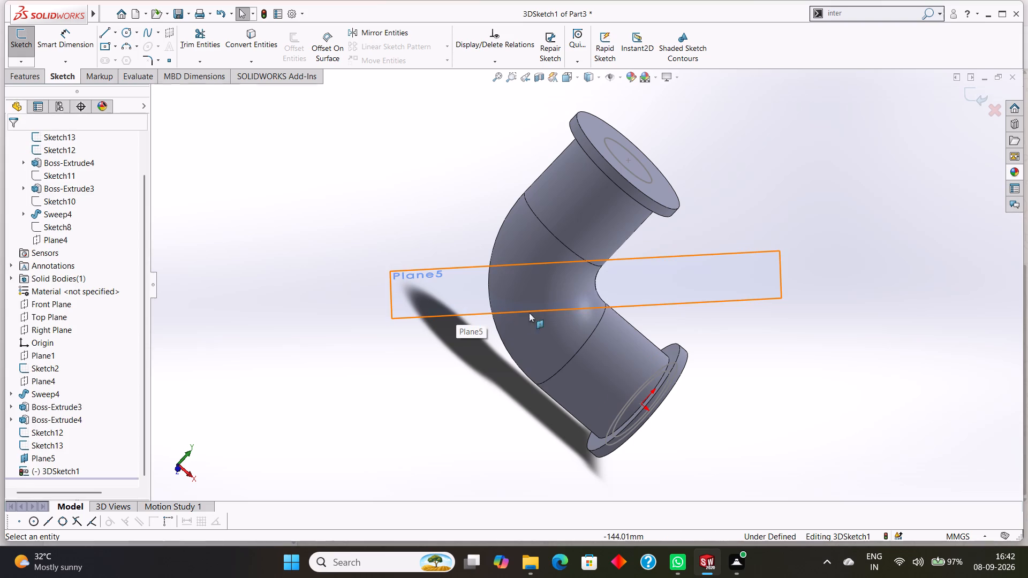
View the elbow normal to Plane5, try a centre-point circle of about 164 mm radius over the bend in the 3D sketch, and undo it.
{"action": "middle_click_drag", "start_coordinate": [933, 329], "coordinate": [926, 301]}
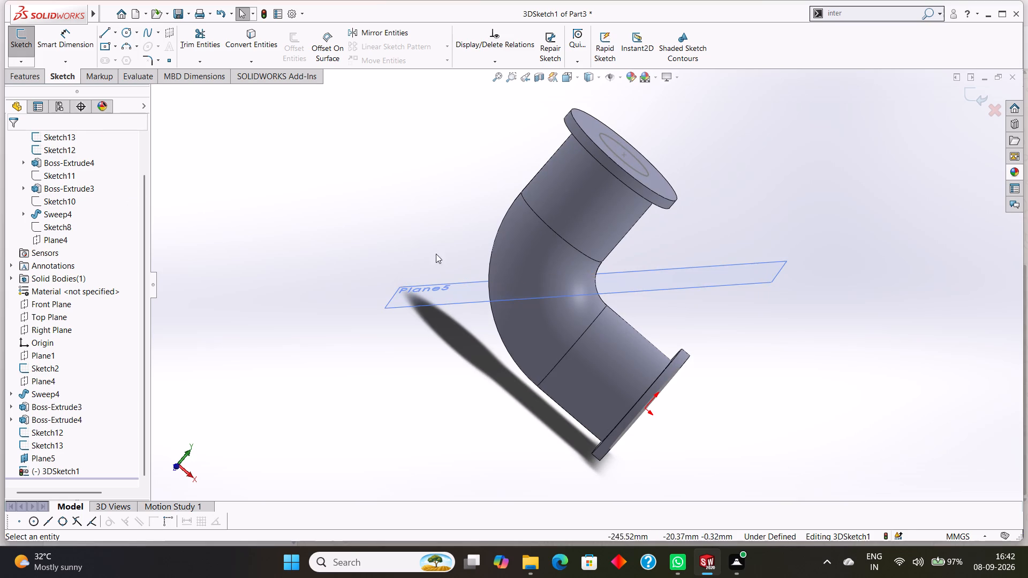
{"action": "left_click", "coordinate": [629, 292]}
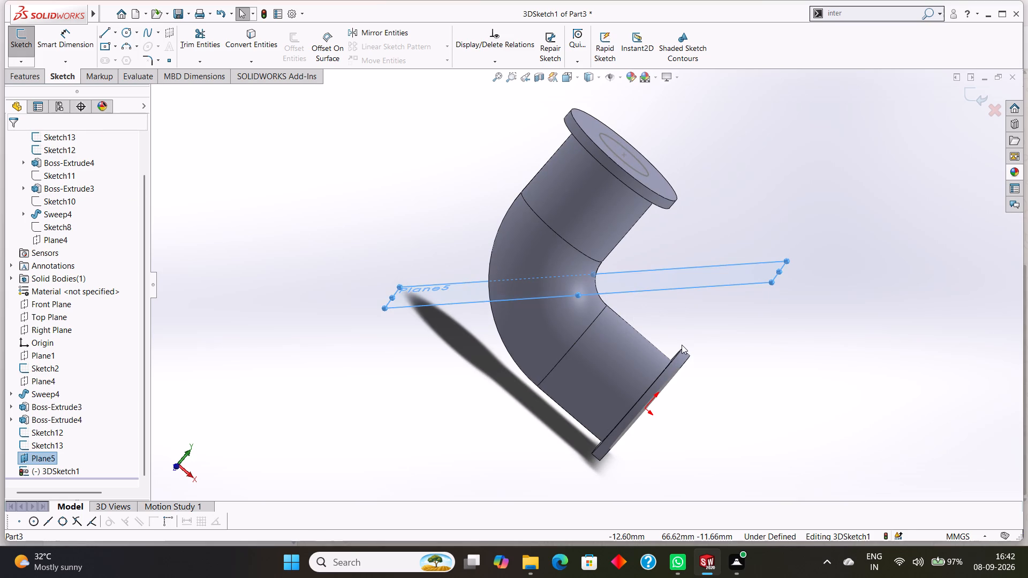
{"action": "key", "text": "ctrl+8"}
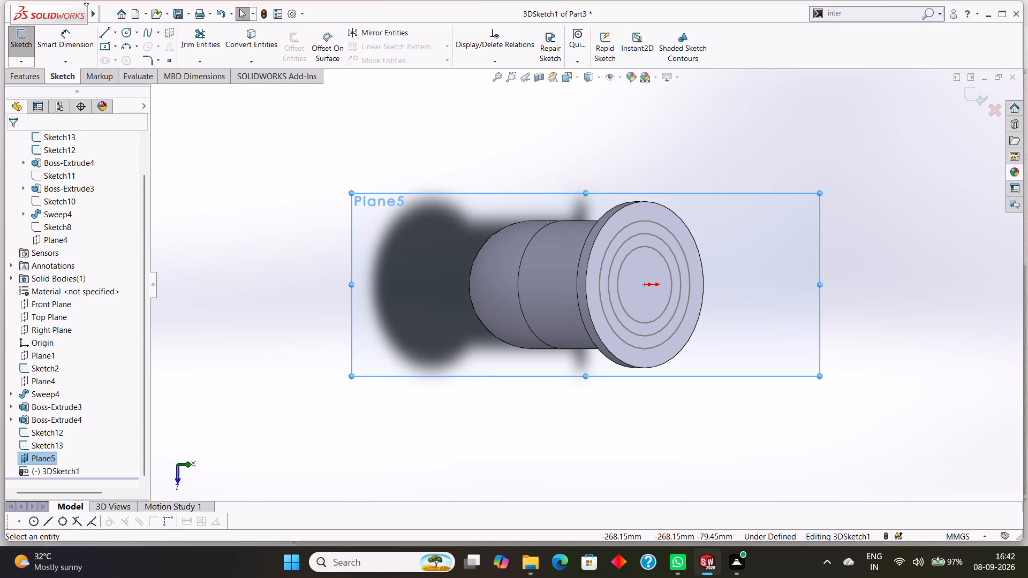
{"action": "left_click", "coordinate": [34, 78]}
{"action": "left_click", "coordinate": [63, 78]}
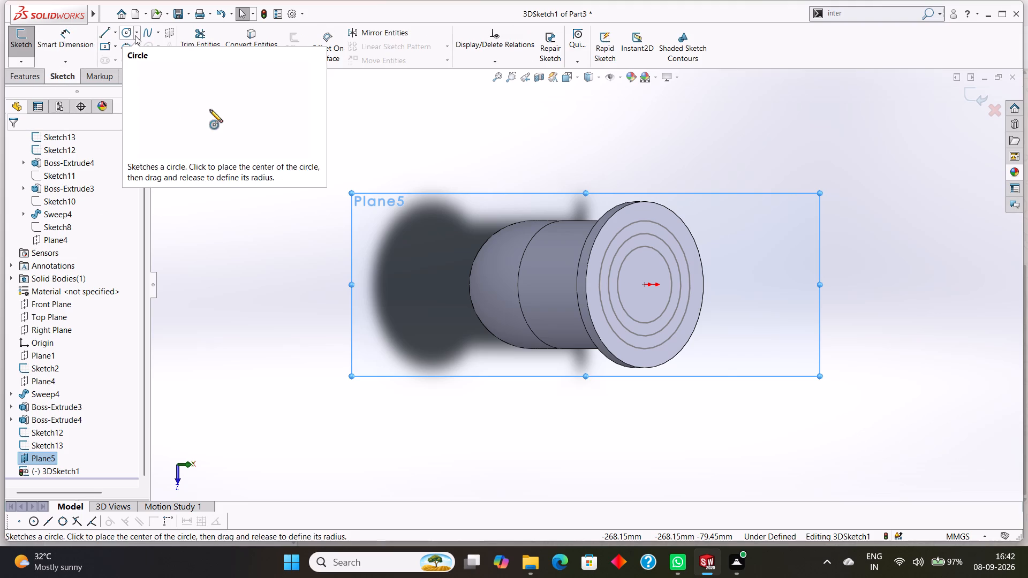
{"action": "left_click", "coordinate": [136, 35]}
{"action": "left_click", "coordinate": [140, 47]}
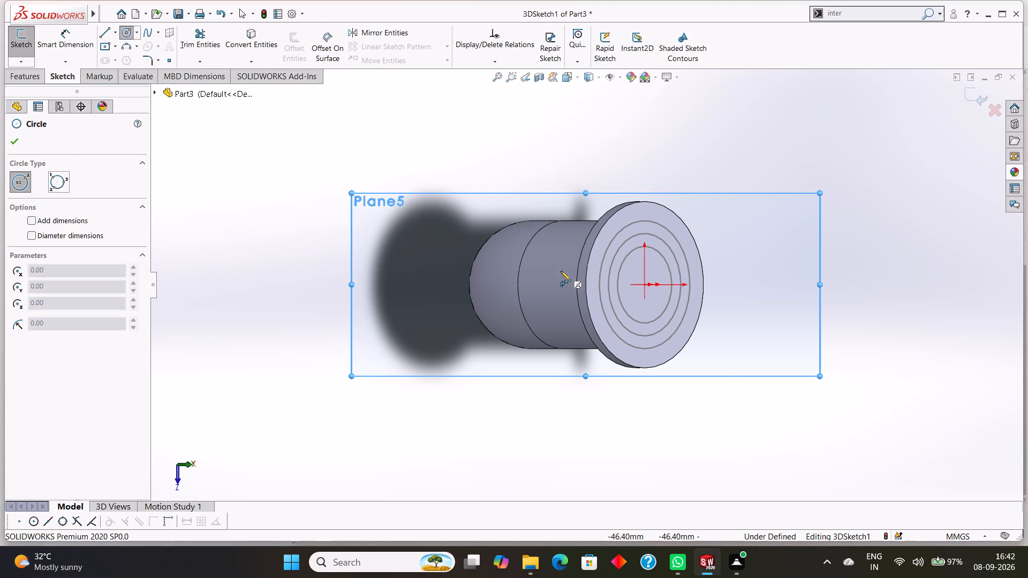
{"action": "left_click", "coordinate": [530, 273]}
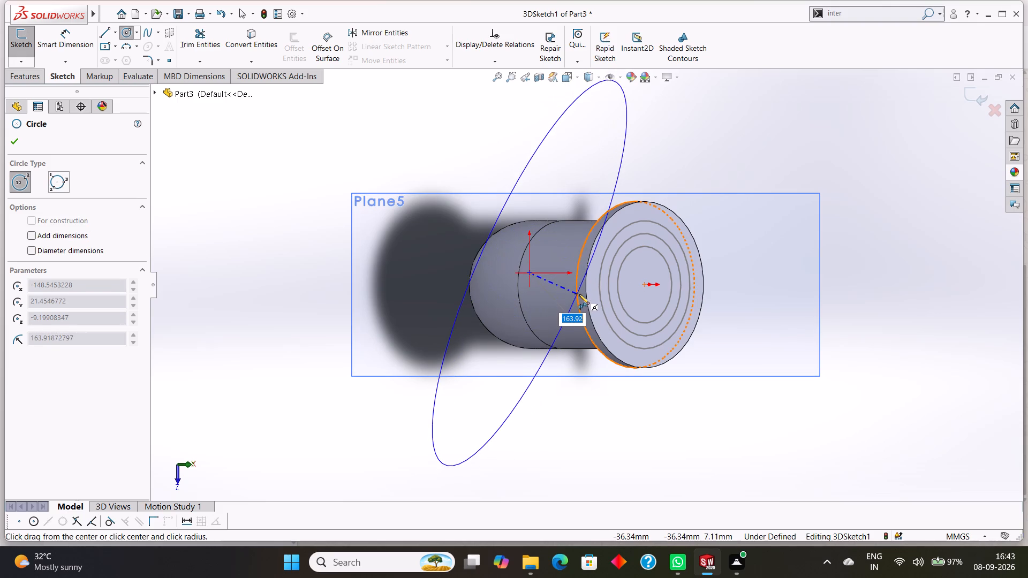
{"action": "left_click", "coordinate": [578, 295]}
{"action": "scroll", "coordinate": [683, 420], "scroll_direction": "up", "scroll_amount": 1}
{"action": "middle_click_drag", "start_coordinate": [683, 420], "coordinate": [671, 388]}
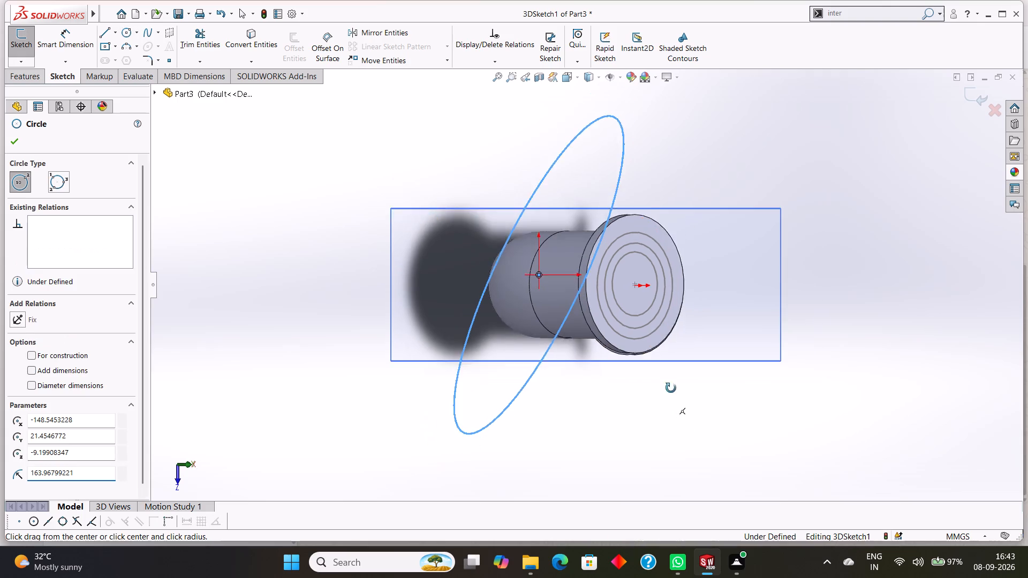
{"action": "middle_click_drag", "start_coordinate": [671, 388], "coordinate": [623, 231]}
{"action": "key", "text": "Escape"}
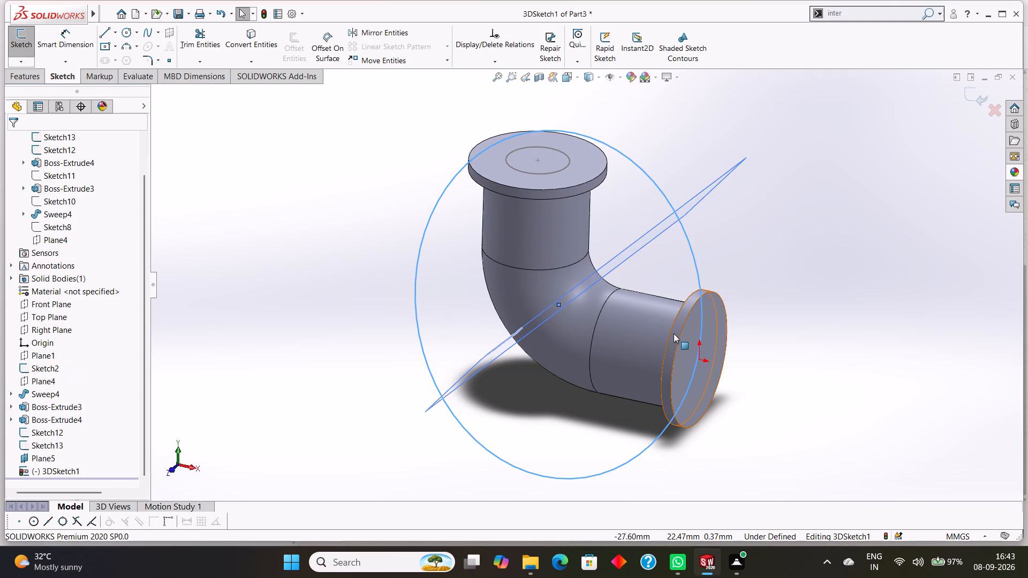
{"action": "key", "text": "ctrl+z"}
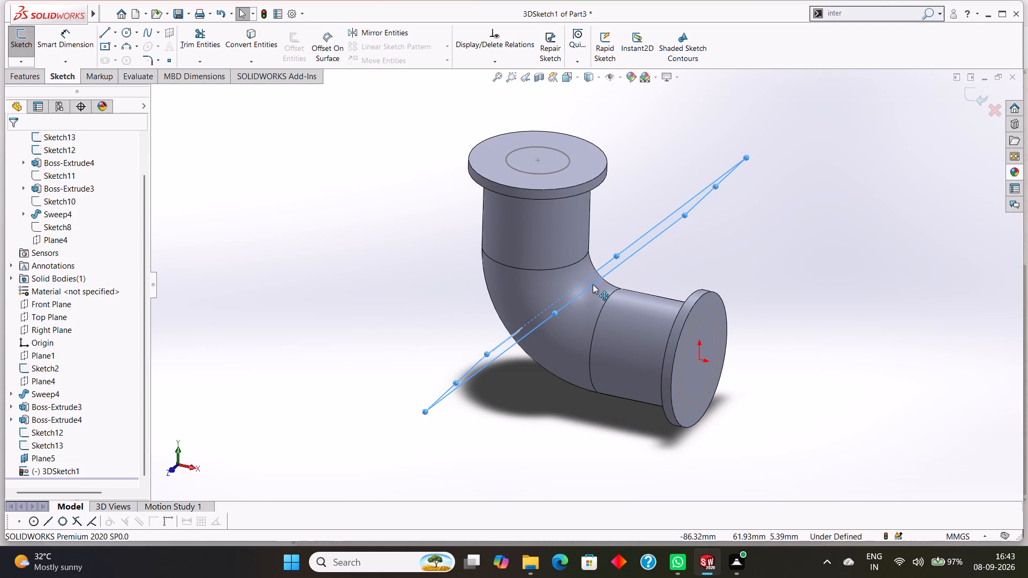
Clear the current selection and select Plane5, the mid plane crossing the swept bend.
{"action": "middle_click_drag", "start_coordinate": [543, 368], "coordinate": [535, 303]}
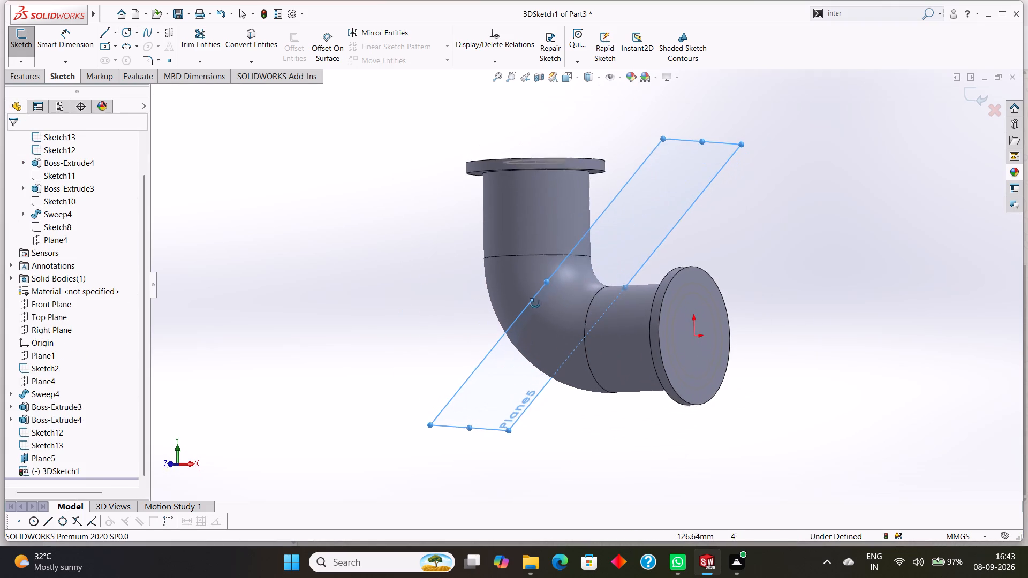
{"action": "middle_click_drag", "start_coordinate": [535, 303], "coordinate": [617, 360]}
{"action": "left_click", "coordinate": [657, 142]}
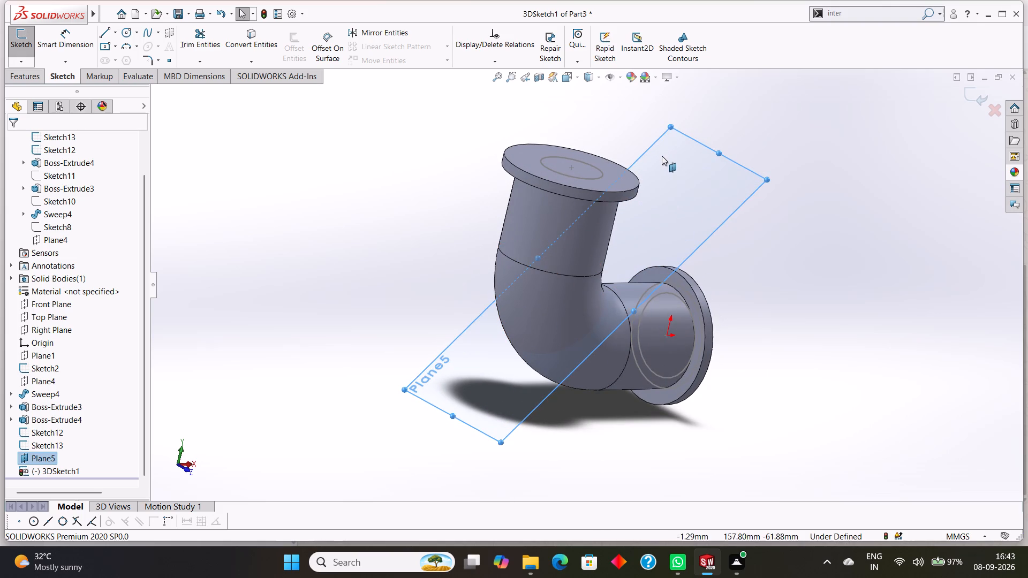
{"action": "key", "text": "Escape"}
{"action": "key", "text": "Escape"}
{"action": "key", "text": "Escape"}
{"action": "key", "text": "Escape"}
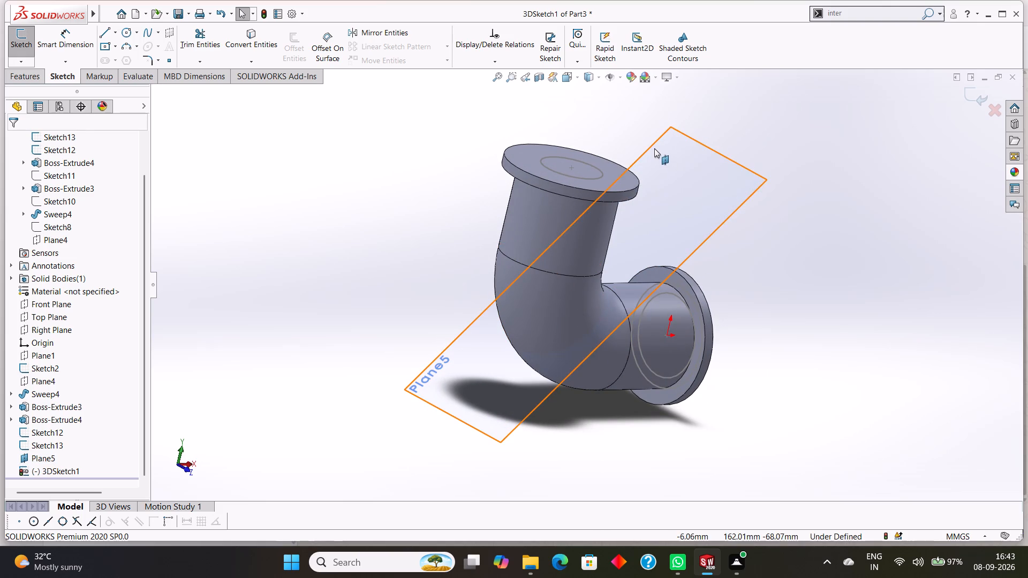
{"action": "left_click", "coordinate": [654, 148]}
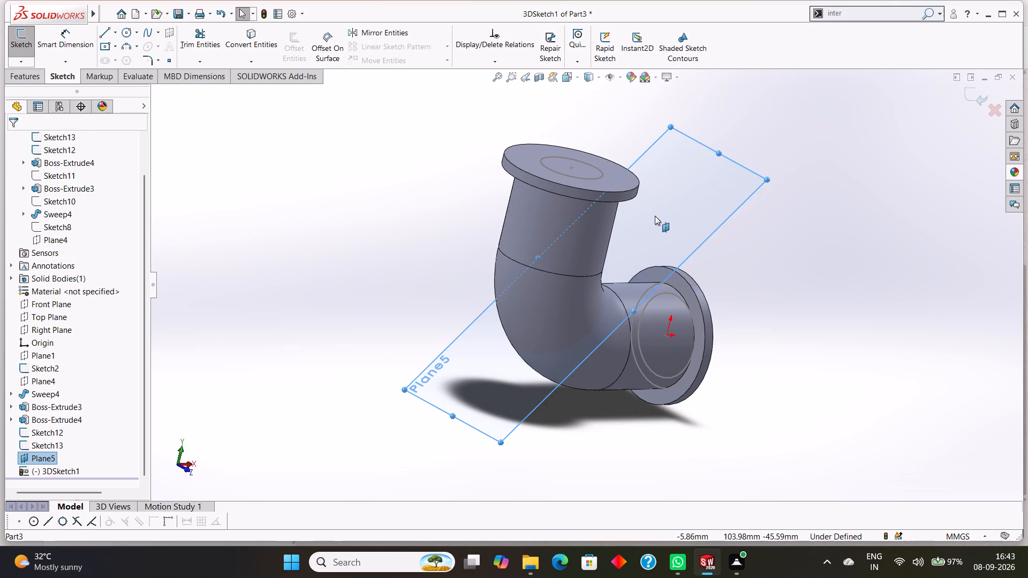
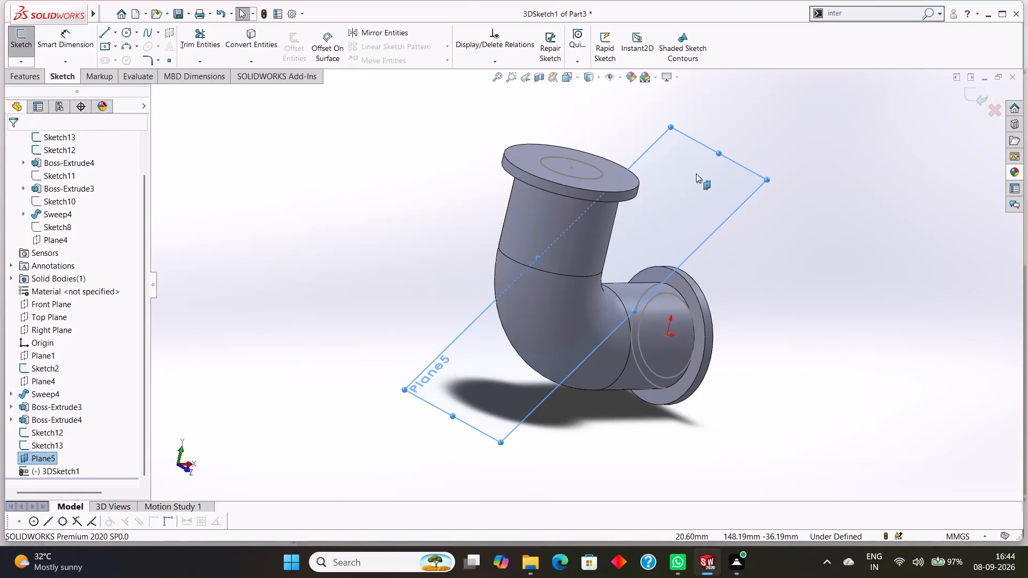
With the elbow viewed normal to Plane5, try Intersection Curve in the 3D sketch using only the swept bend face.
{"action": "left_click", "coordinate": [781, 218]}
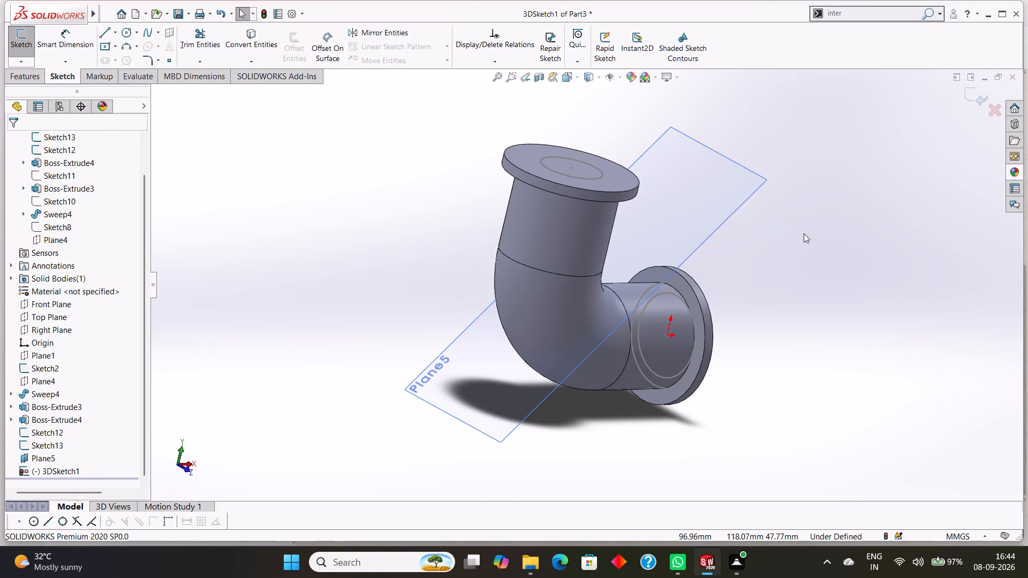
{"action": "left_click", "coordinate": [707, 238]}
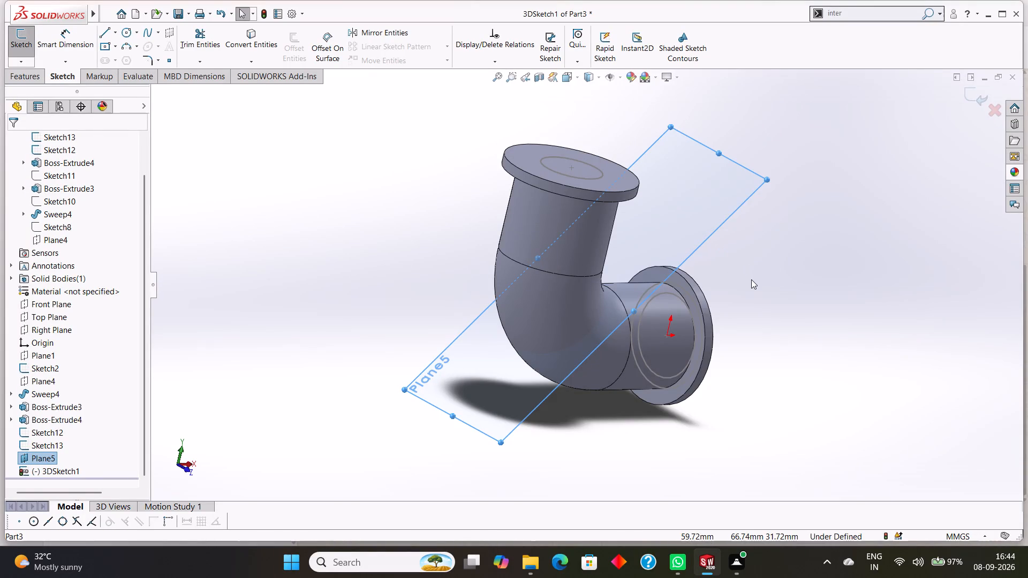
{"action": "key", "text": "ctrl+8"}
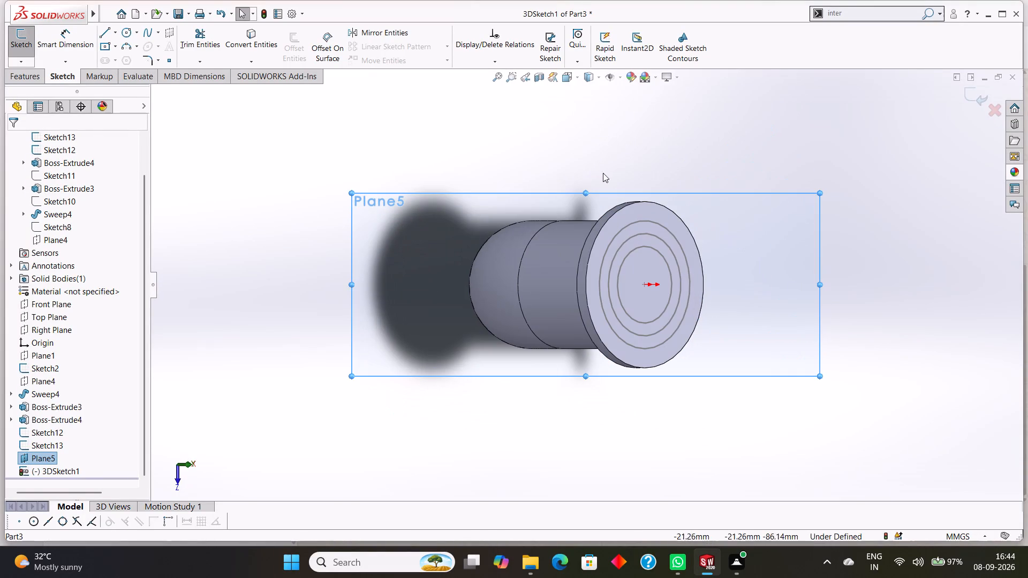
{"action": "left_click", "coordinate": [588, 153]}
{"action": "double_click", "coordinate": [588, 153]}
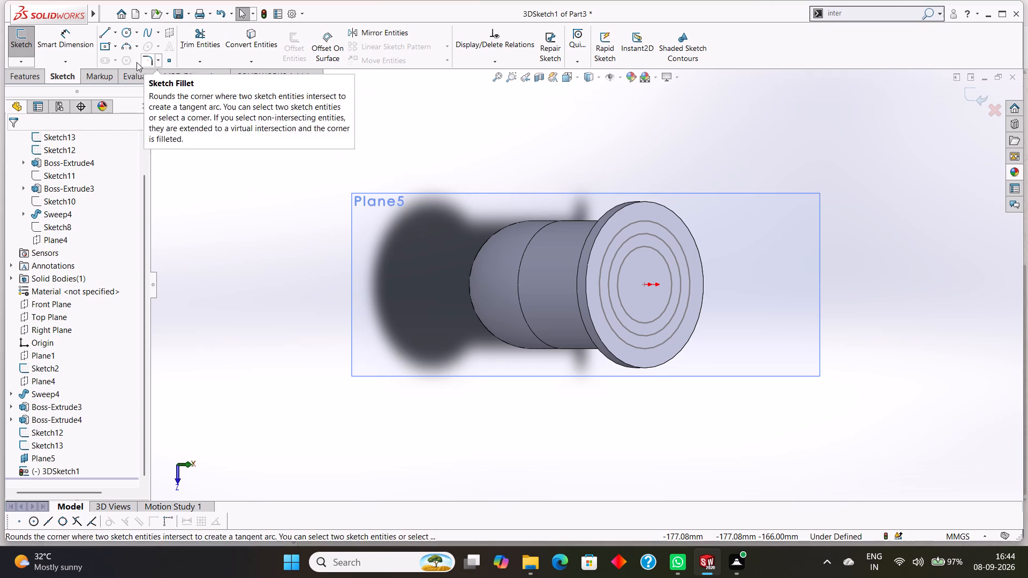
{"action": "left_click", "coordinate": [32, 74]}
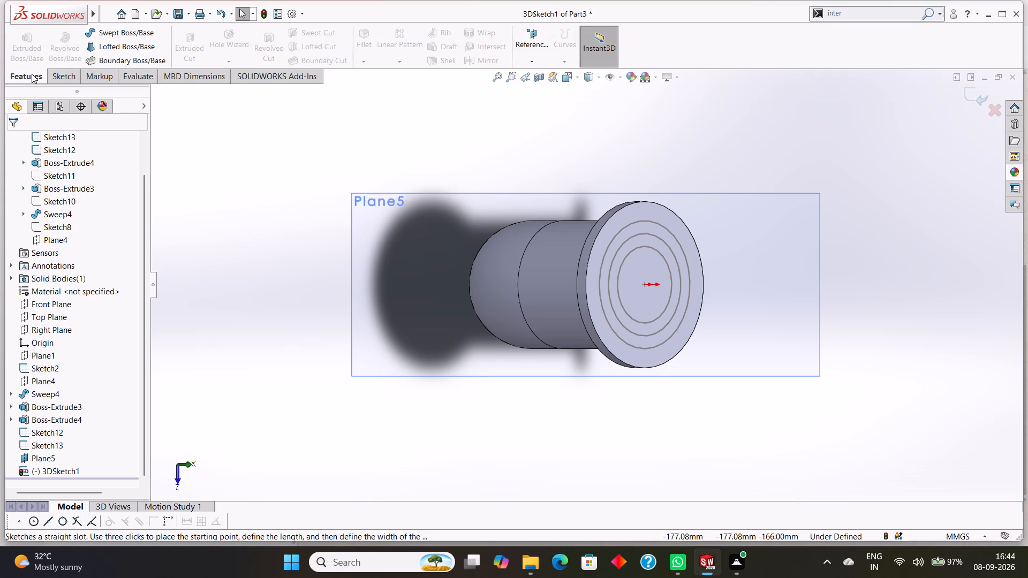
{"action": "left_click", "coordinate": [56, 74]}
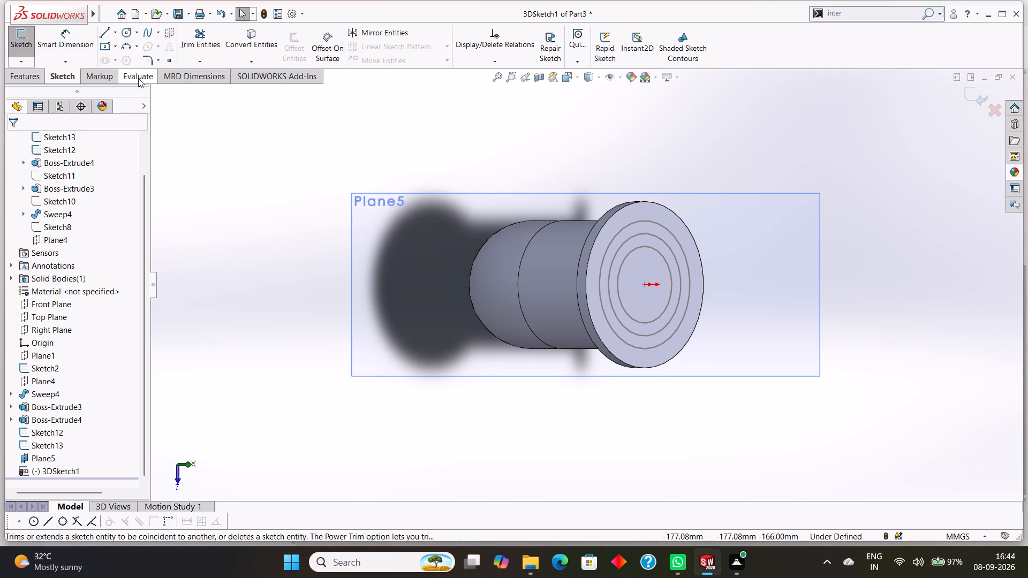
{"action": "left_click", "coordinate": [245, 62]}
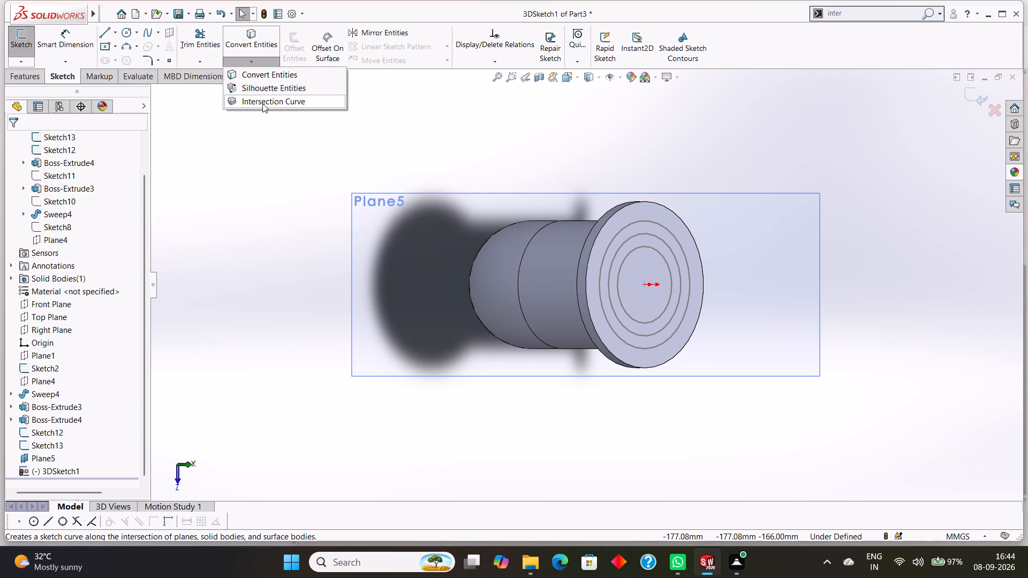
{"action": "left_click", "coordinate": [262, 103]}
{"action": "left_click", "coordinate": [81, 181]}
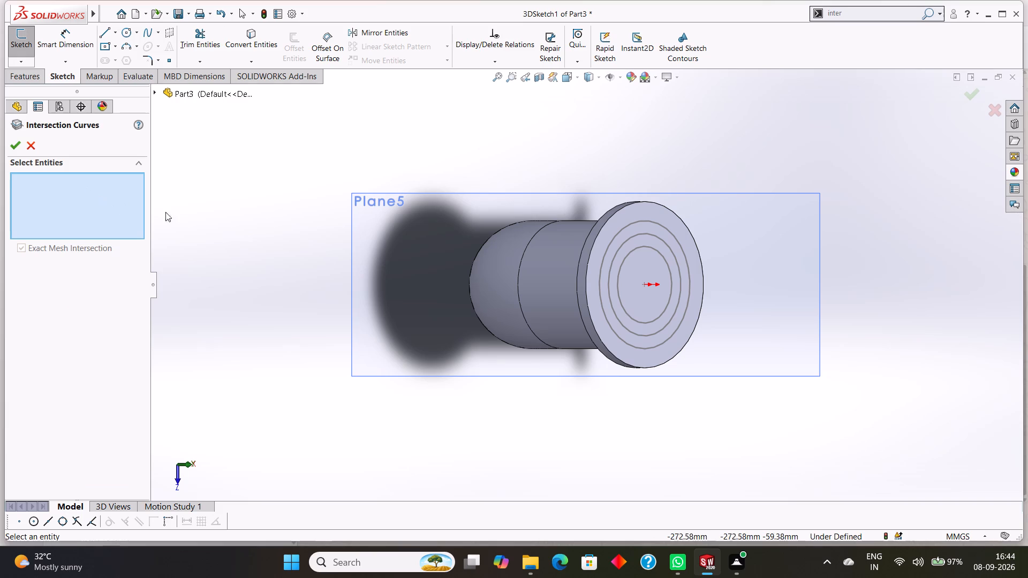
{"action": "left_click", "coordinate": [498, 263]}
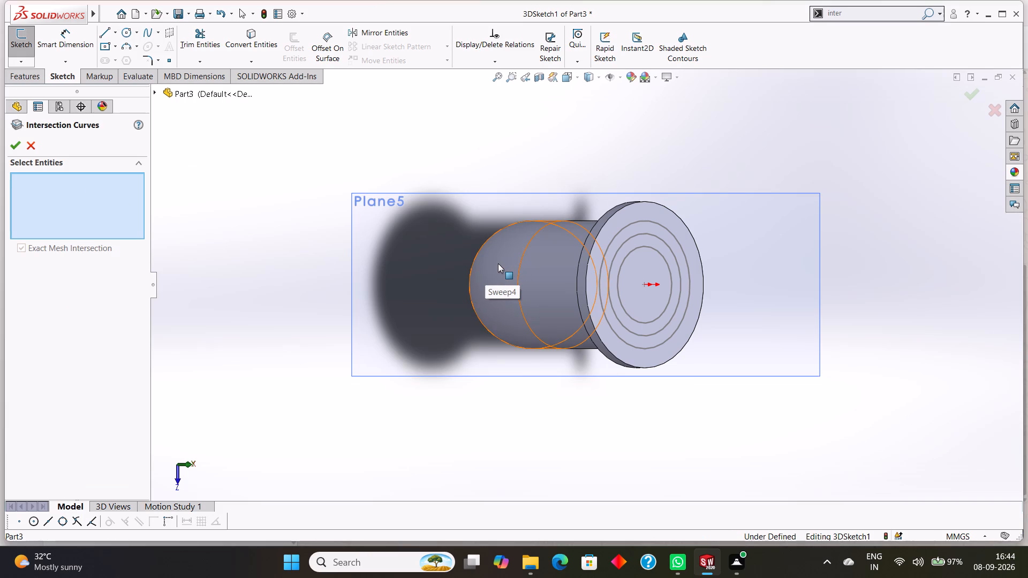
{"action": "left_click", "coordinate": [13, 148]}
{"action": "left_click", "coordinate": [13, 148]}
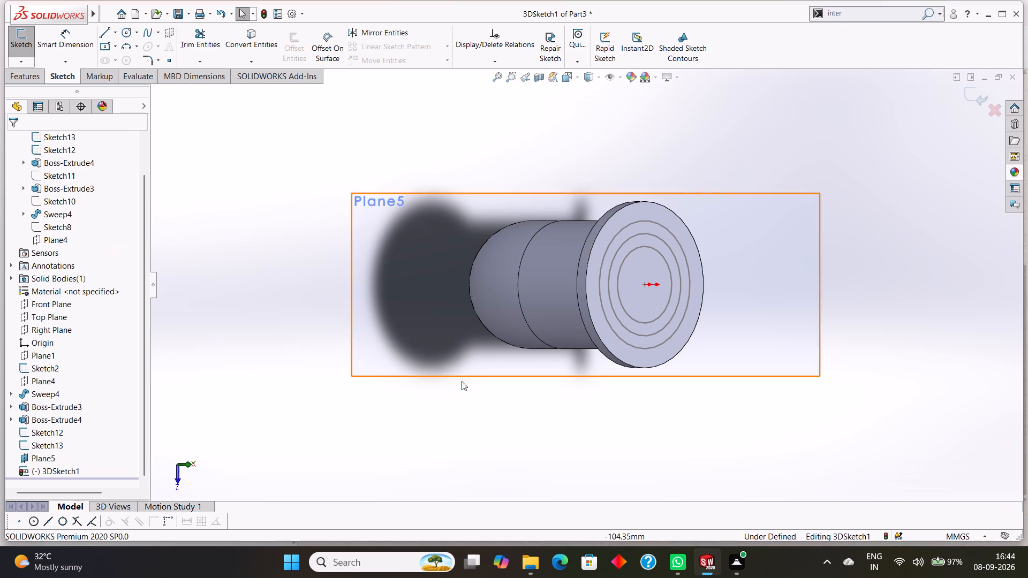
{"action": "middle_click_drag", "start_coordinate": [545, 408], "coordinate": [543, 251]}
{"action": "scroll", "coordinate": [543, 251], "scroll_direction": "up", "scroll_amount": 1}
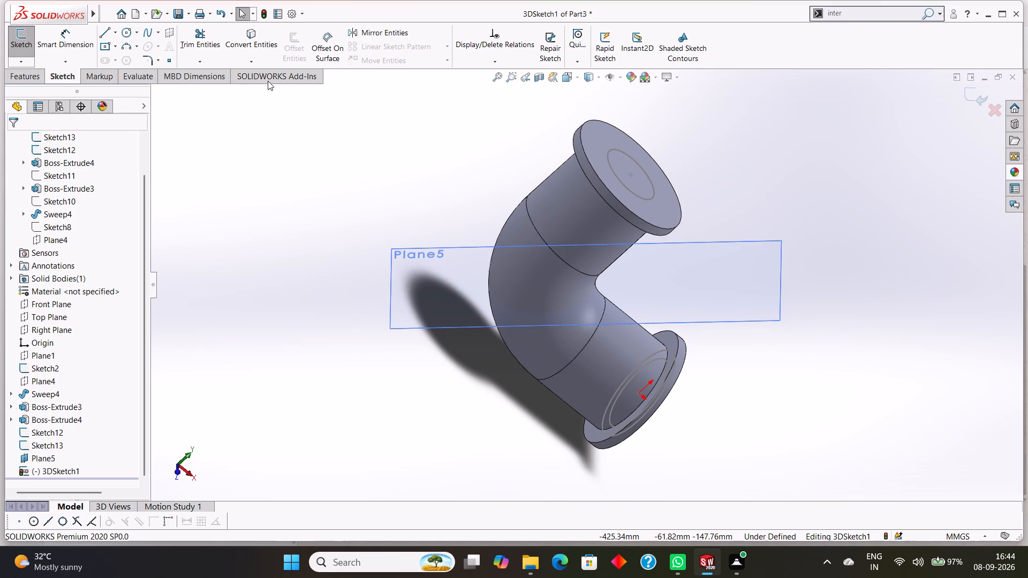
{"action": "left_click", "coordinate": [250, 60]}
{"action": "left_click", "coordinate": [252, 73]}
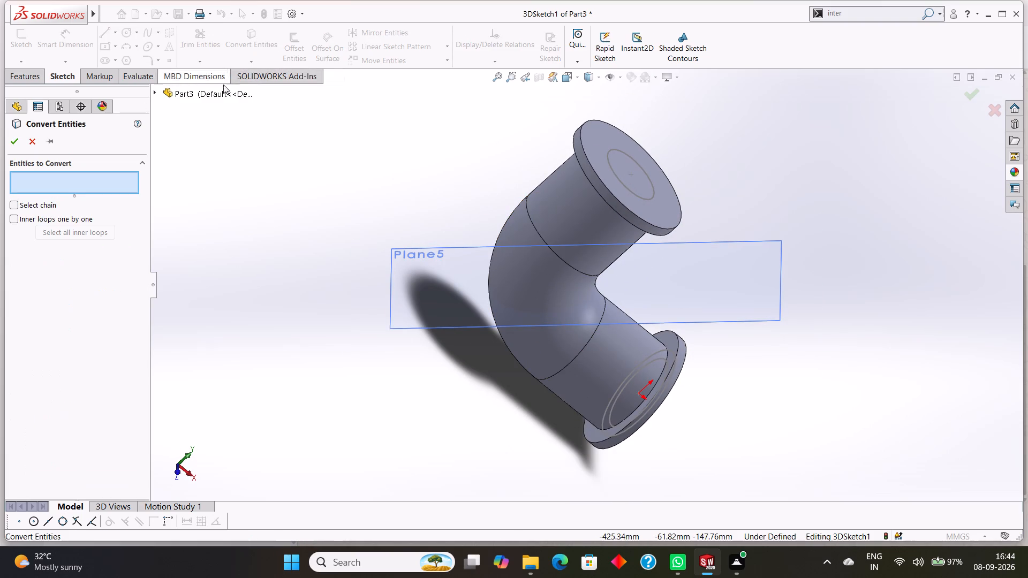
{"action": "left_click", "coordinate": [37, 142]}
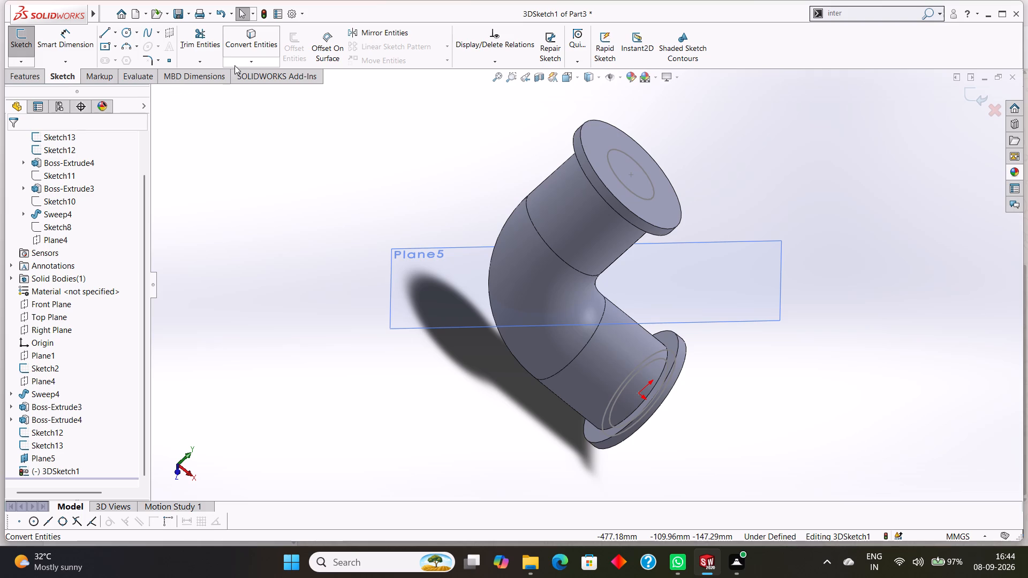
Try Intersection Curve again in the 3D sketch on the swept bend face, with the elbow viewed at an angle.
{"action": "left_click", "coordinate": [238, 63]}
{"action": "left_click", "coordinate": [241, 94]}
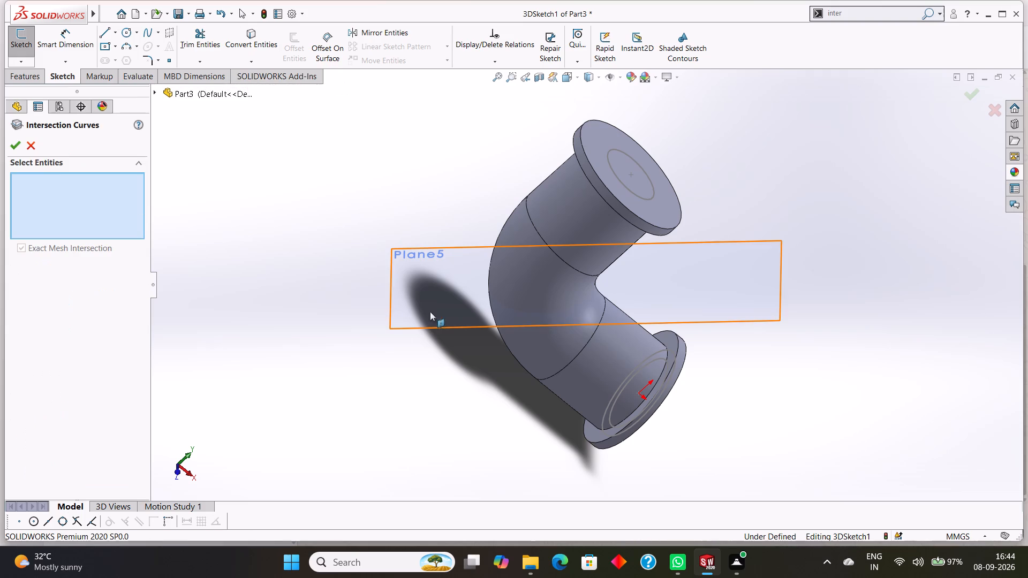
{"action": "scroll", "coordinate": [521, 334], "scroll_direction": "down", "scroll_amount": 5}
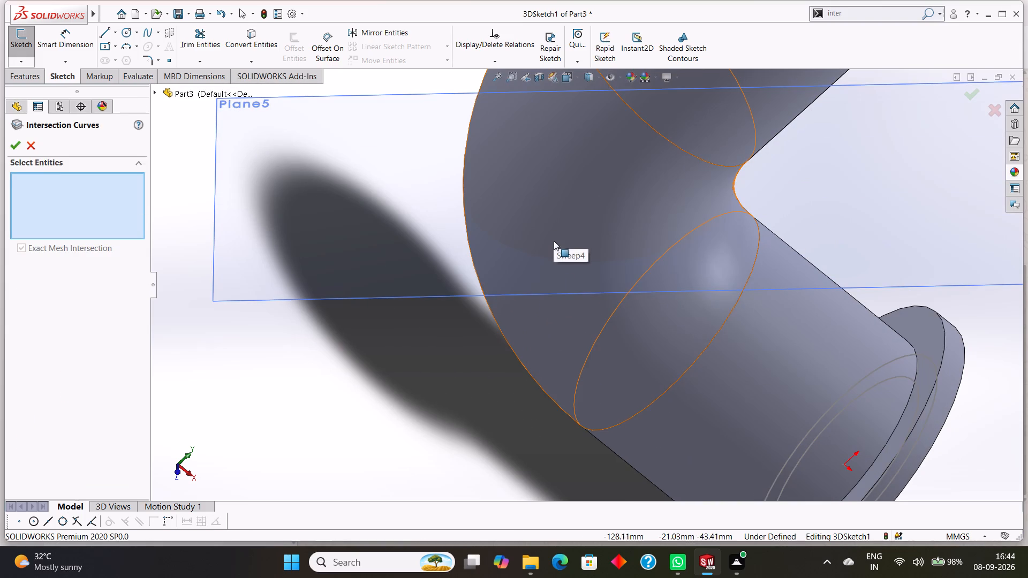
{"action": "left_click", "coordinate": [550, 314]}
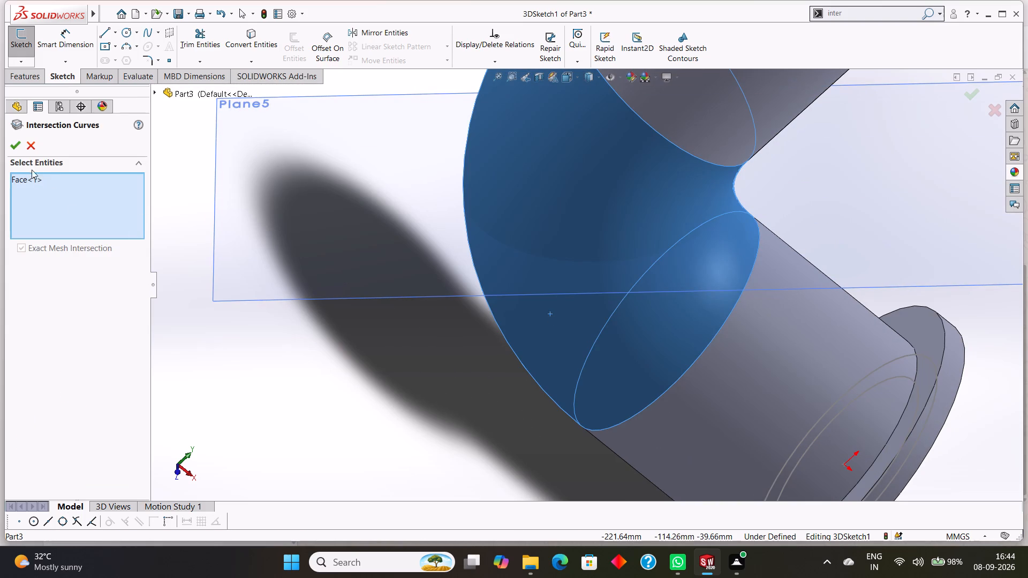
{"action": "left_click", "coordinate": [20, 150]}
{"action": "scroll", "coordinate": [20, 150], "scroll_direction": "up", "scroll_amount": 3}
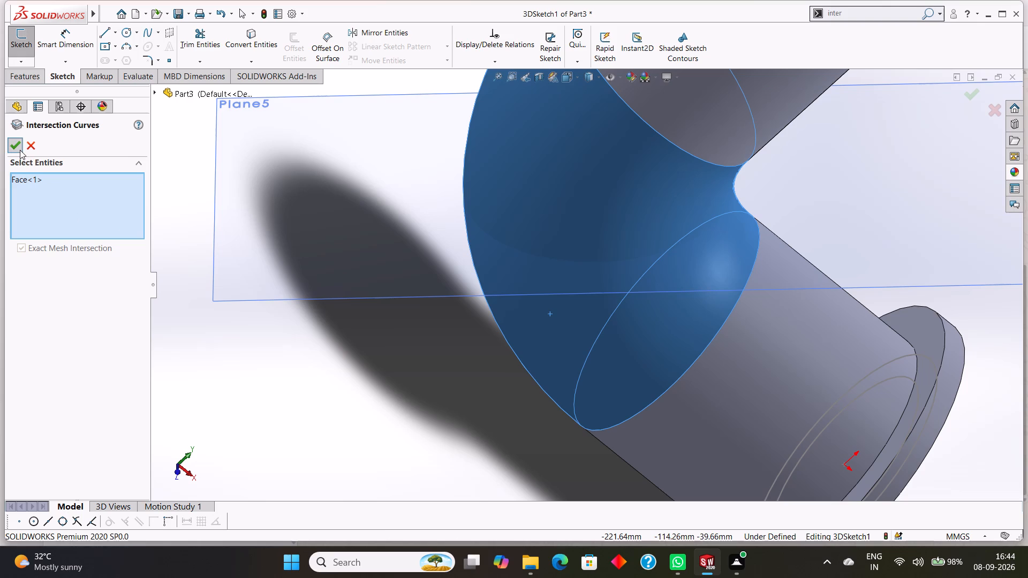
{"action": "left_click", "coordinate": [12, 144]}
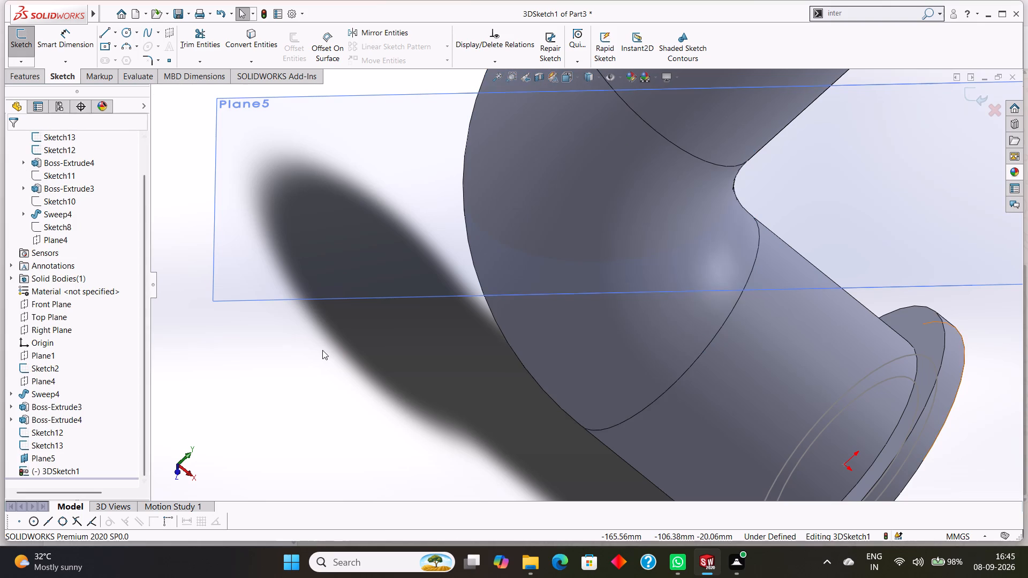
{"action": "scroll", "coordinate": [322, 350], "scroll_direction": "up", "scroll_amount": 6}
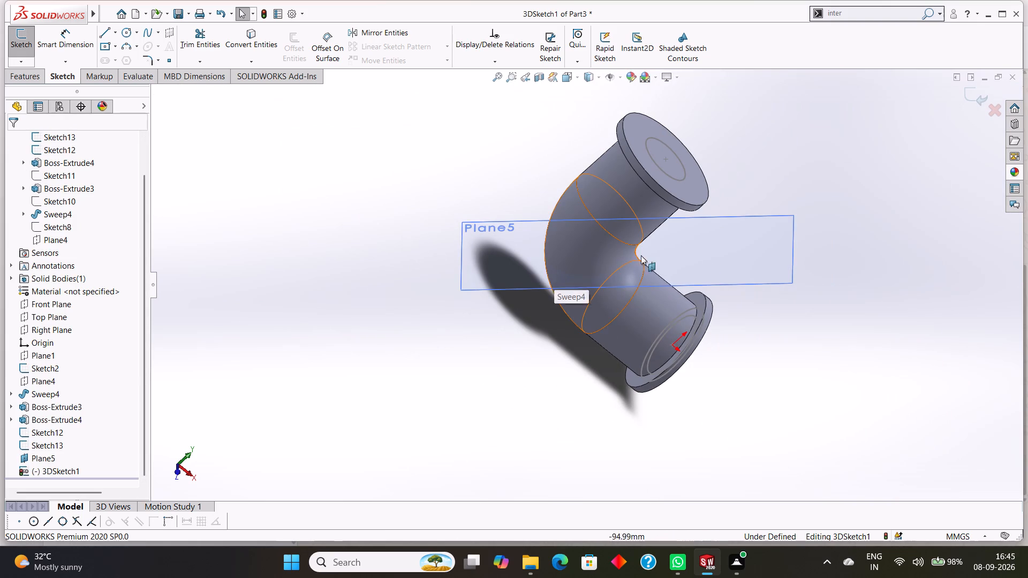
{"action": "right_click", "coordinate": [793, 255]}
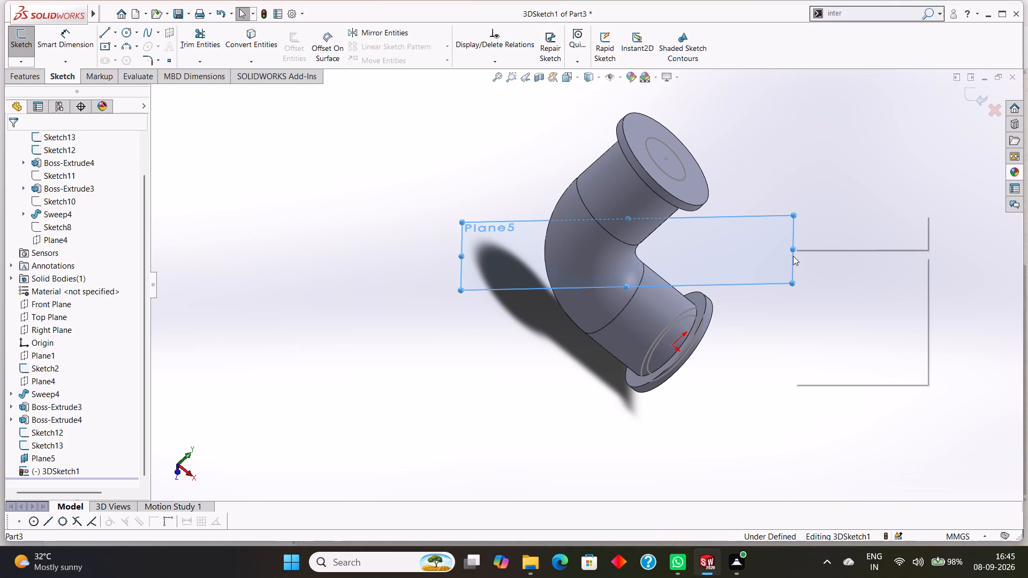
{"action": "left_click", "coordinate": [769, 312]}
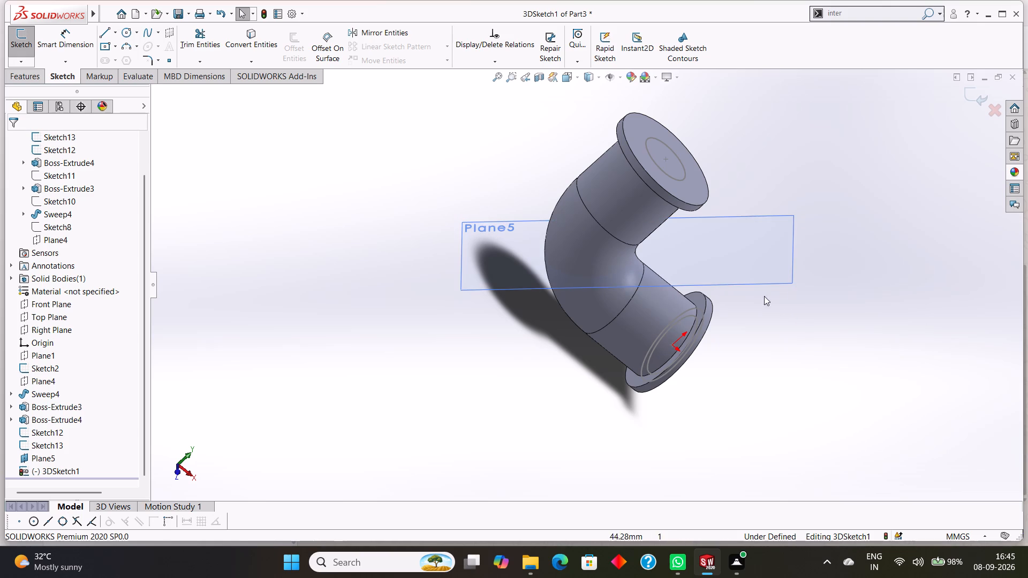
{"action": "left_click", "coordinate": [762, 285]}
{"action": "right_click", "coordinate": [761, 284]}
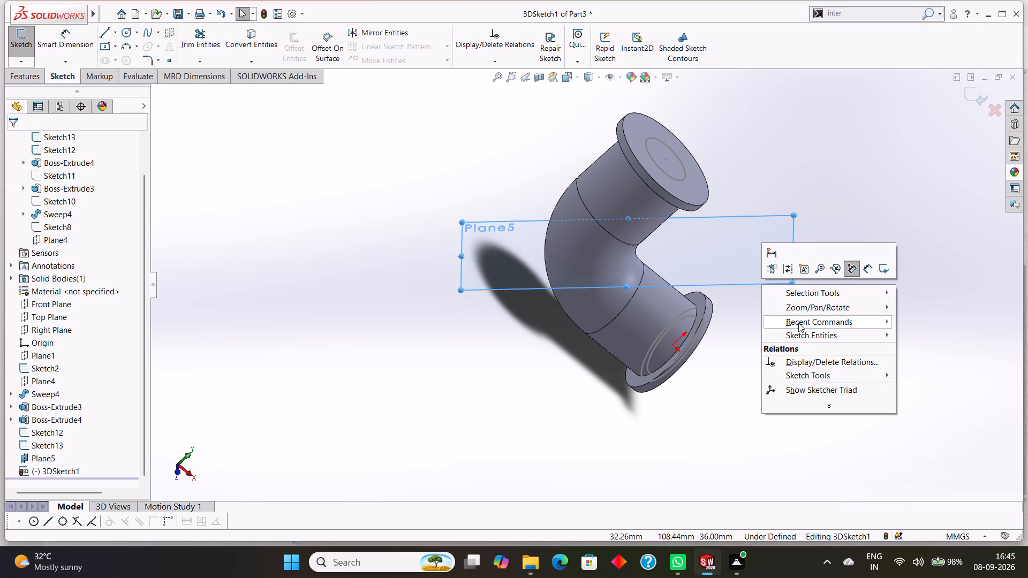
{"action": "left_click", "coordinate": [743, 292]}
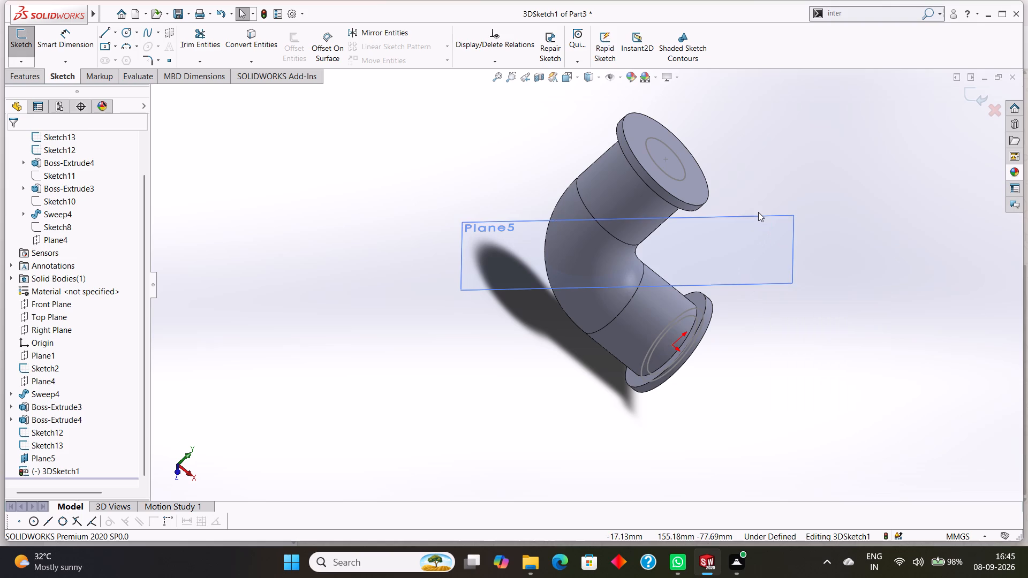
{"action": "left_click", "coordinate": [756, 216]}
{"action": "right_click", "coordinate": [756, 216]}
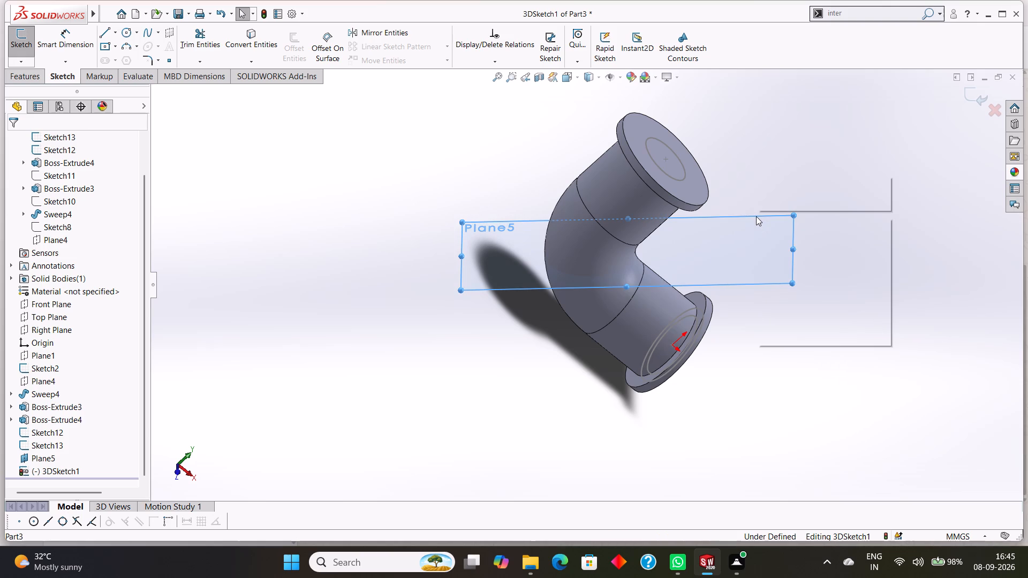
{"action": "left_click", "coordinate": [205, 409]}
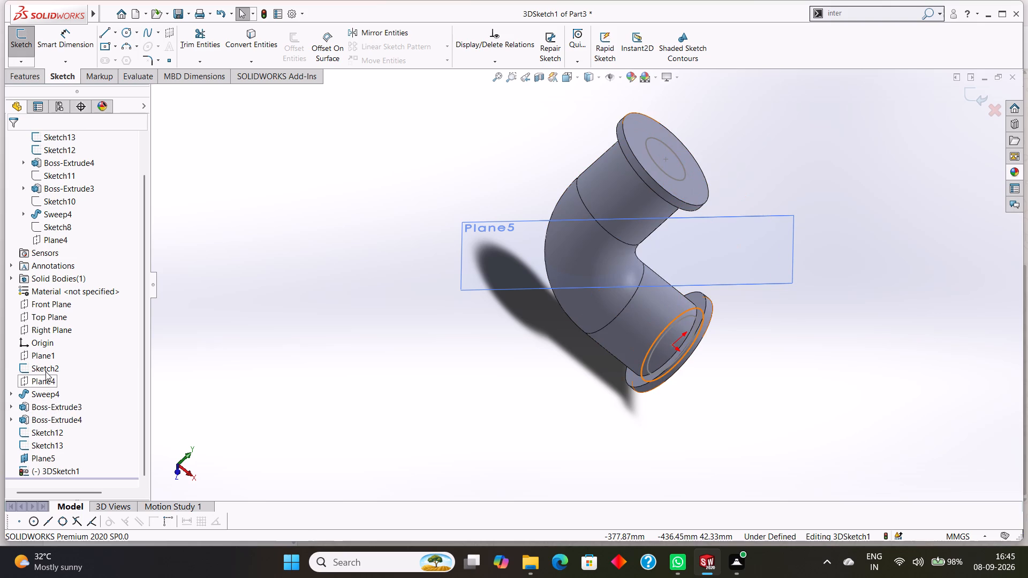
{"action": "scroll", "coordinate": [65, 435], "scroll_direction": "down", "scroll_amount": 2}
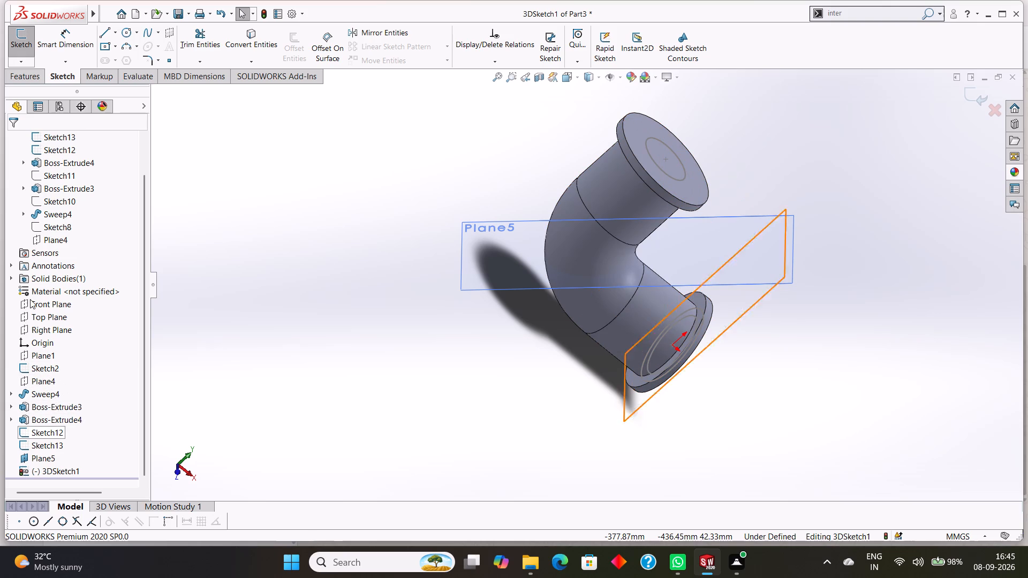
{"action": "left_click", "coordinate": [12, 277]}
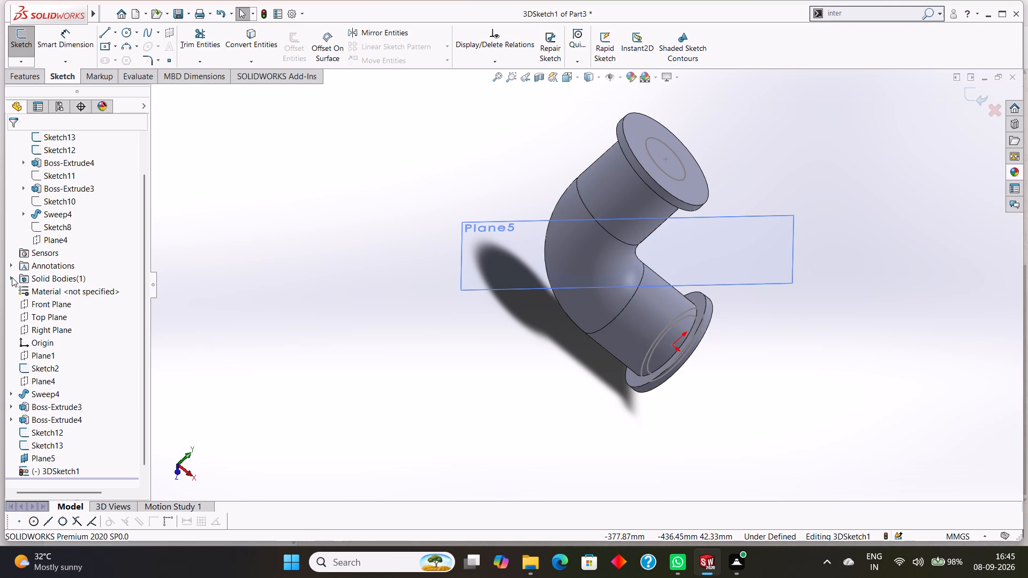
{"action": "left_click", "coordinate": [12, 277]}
Hide Plane5, the mid plane crossing the swept bend.
{"action": "scroll", "coordinate": [41, 363], "scroll_direction": "down", "scroll_amount": 2}
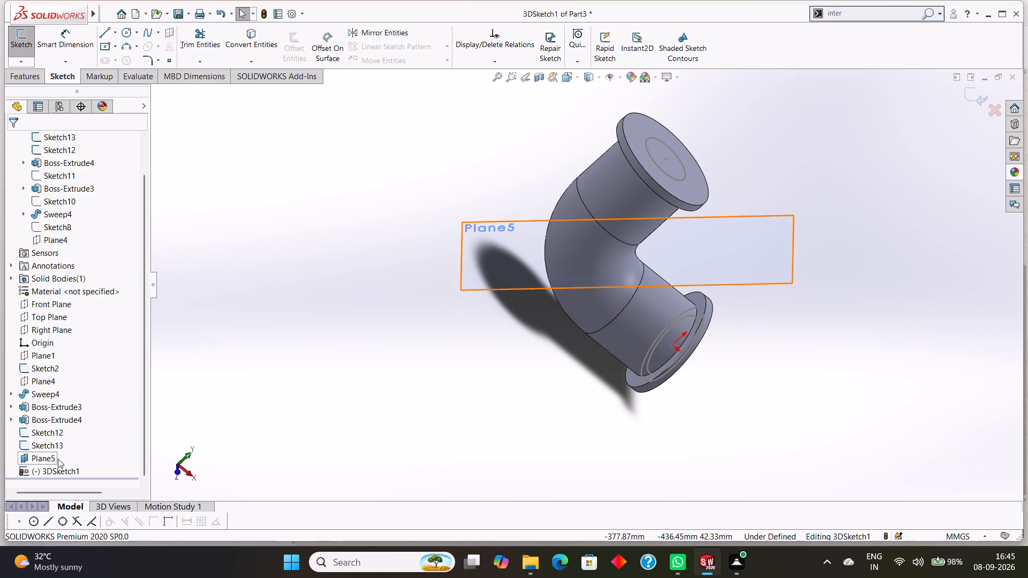
{"action": "left_click", "coordinate": [55, 458]}
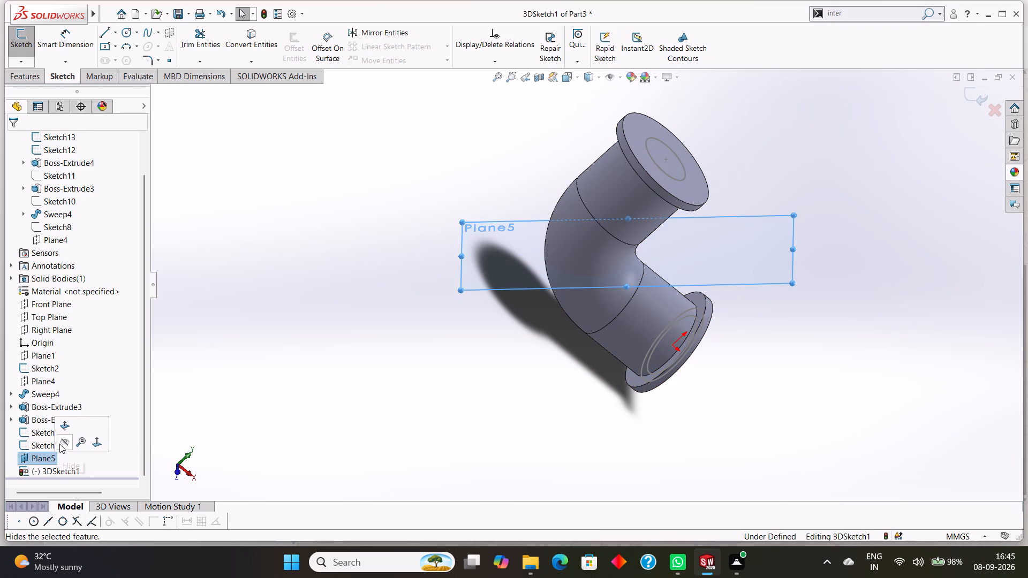
{"action": "left_click", "coordinate": [63, 440]}
{"action": "left_click", "coordinate": [347, 366]}
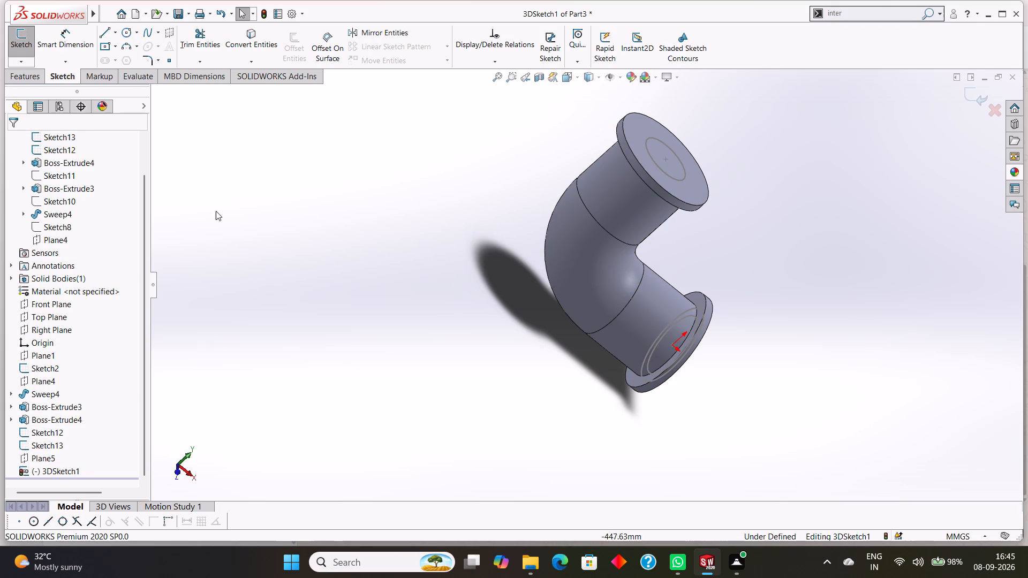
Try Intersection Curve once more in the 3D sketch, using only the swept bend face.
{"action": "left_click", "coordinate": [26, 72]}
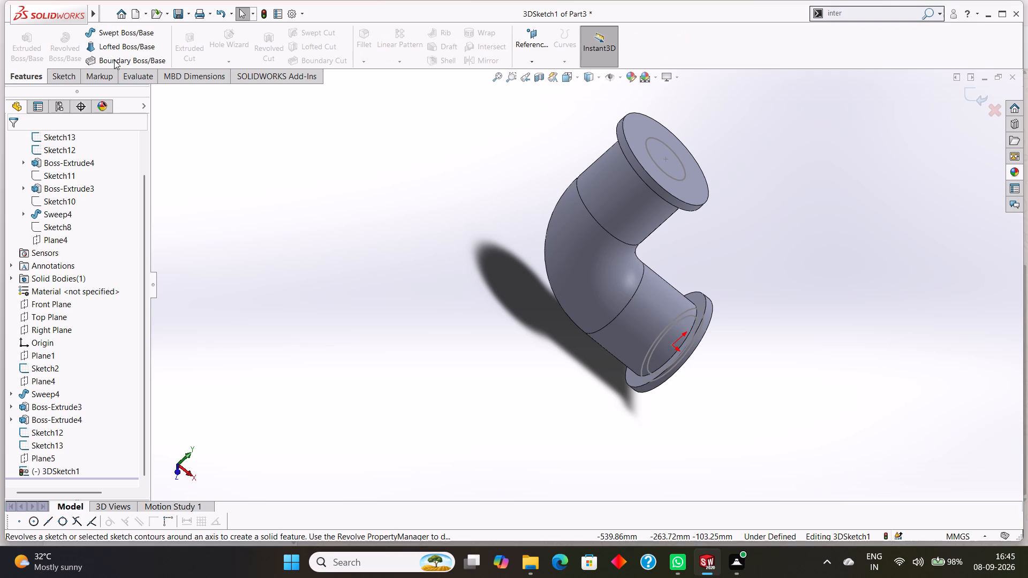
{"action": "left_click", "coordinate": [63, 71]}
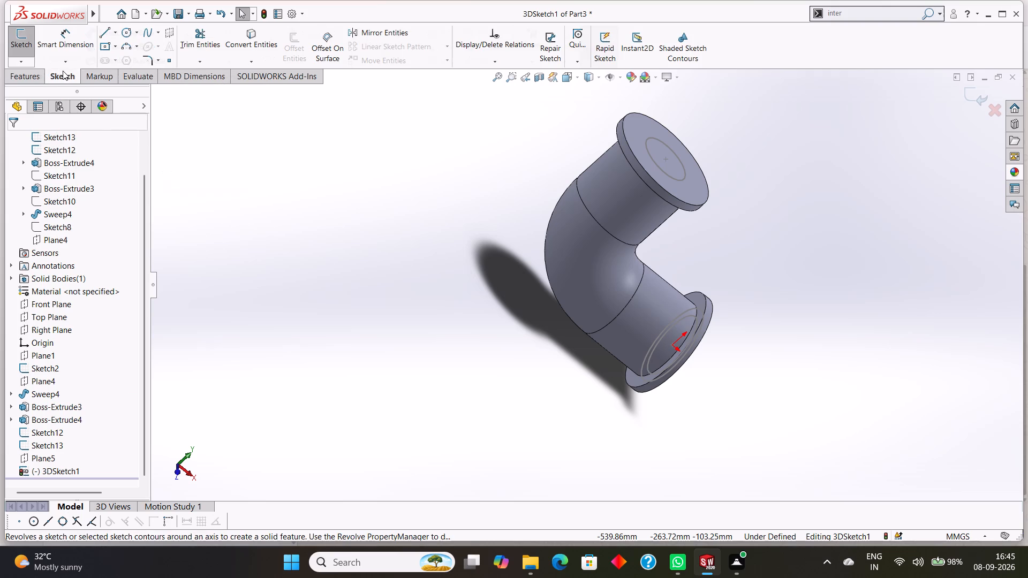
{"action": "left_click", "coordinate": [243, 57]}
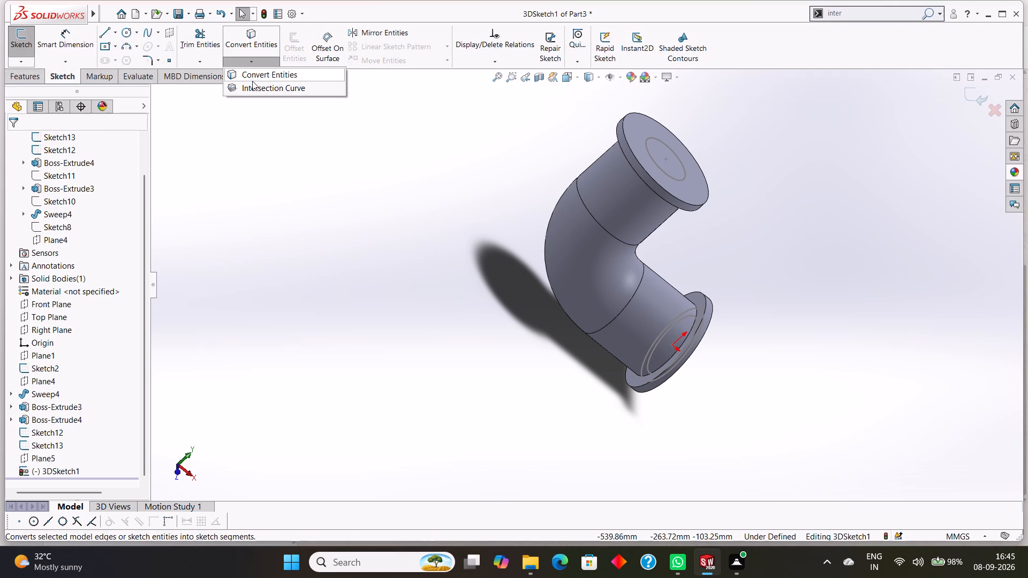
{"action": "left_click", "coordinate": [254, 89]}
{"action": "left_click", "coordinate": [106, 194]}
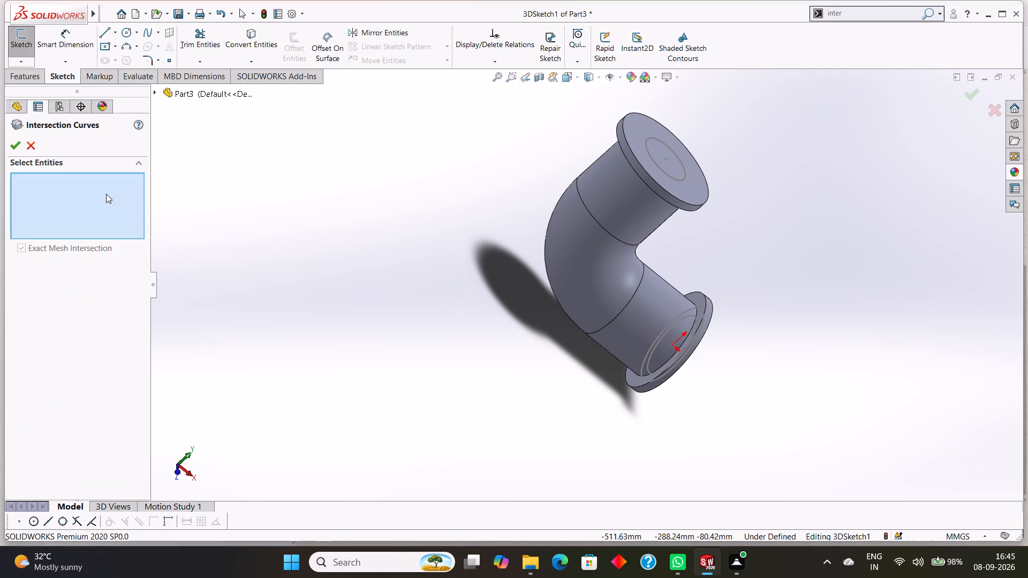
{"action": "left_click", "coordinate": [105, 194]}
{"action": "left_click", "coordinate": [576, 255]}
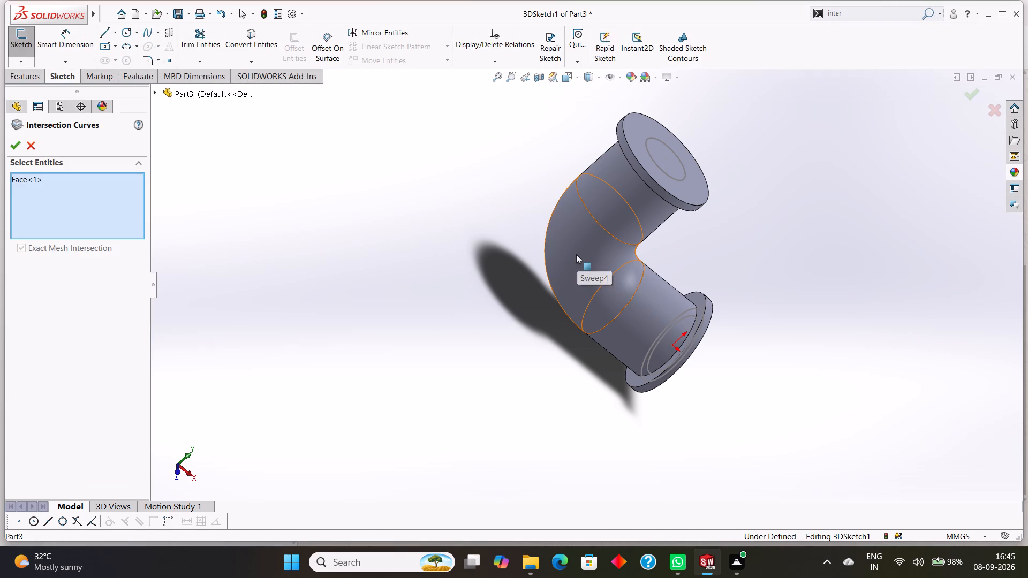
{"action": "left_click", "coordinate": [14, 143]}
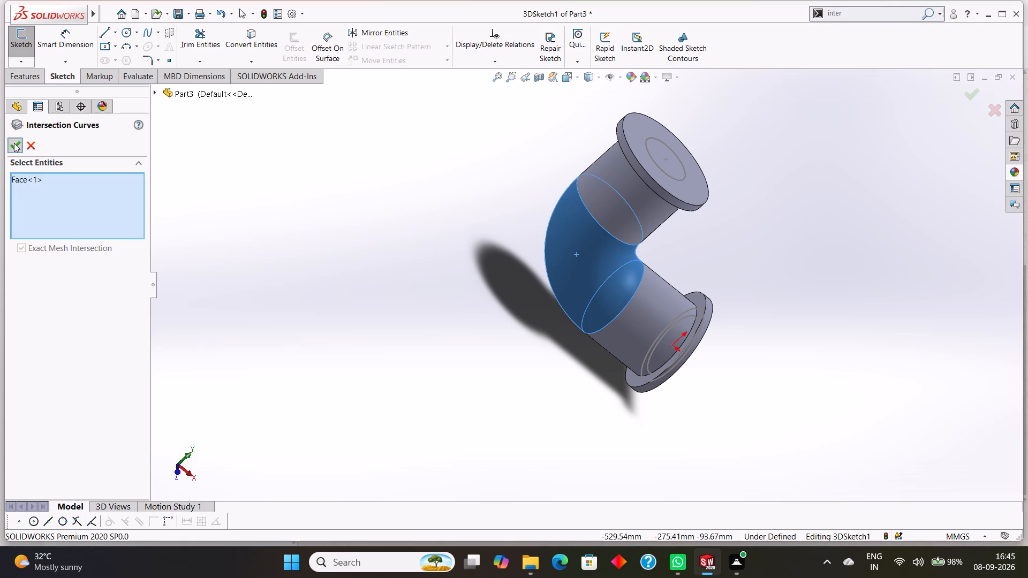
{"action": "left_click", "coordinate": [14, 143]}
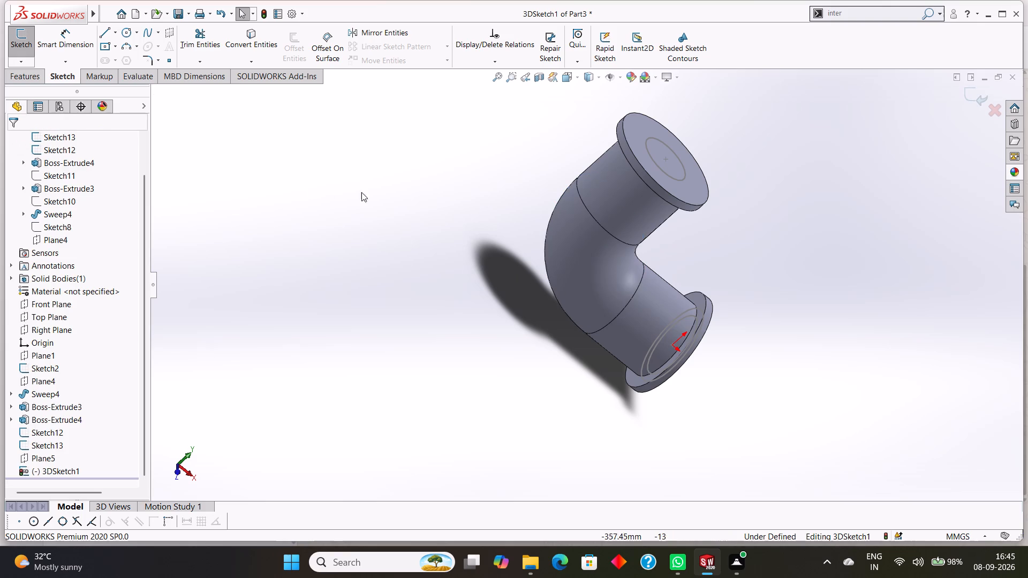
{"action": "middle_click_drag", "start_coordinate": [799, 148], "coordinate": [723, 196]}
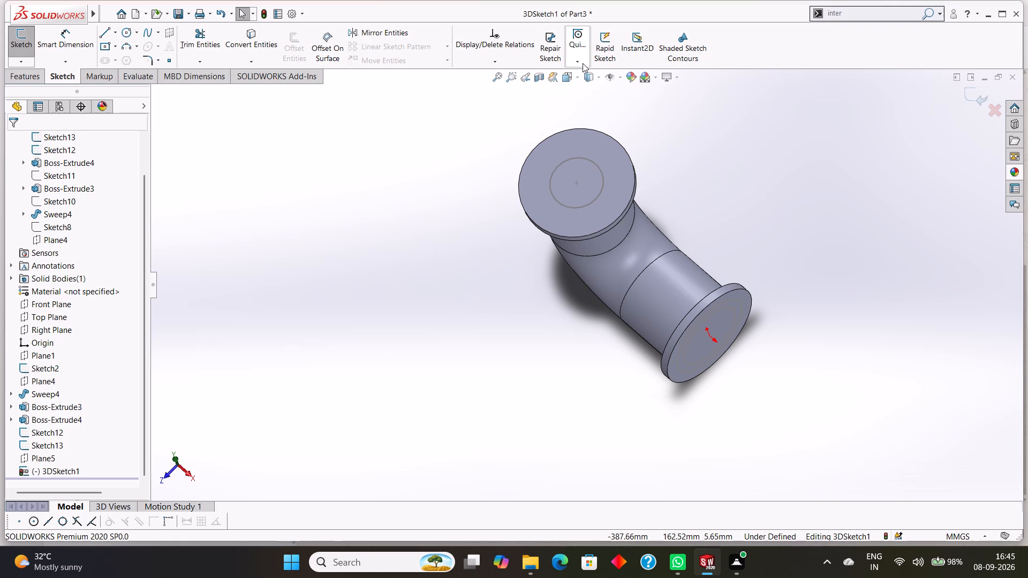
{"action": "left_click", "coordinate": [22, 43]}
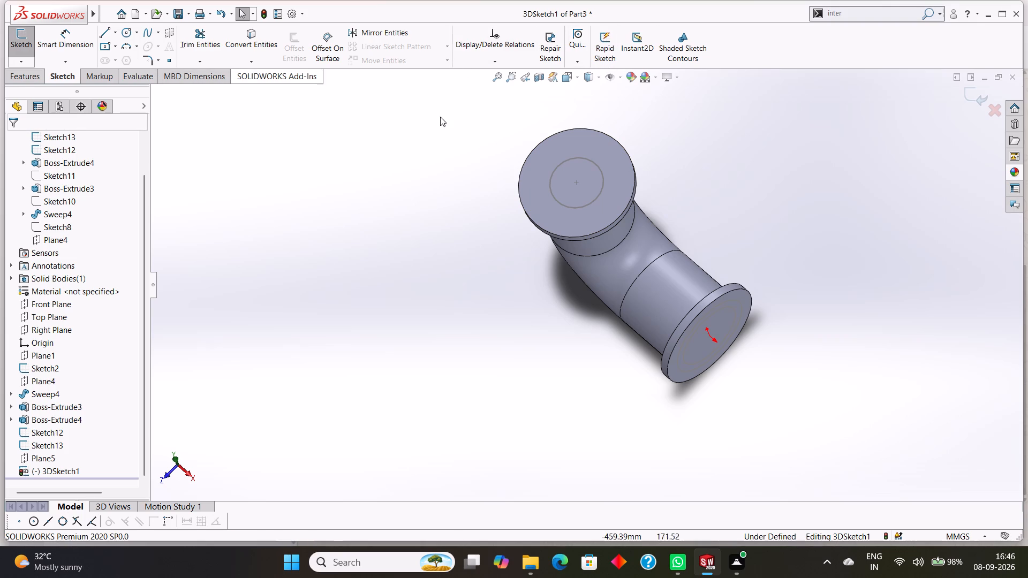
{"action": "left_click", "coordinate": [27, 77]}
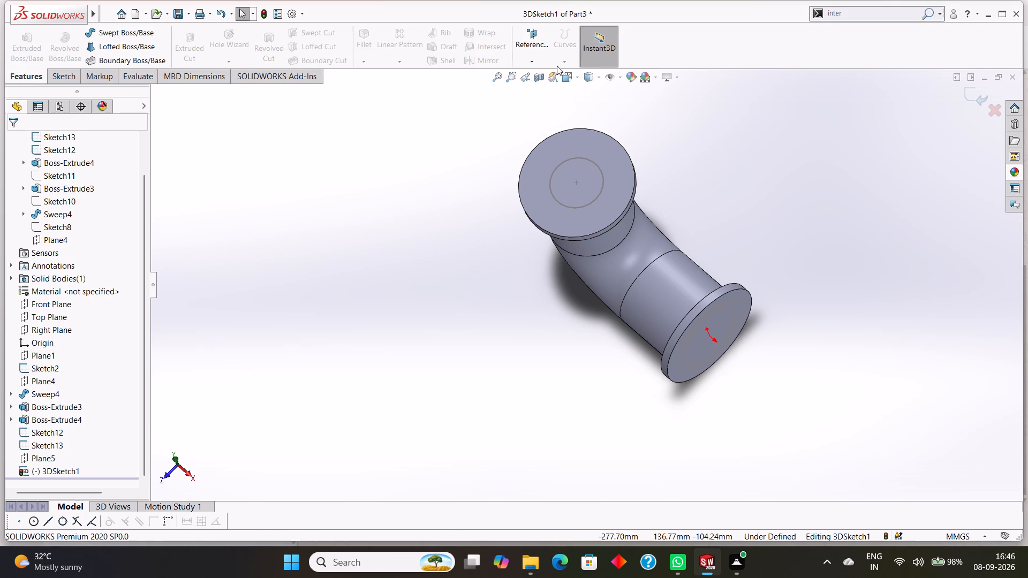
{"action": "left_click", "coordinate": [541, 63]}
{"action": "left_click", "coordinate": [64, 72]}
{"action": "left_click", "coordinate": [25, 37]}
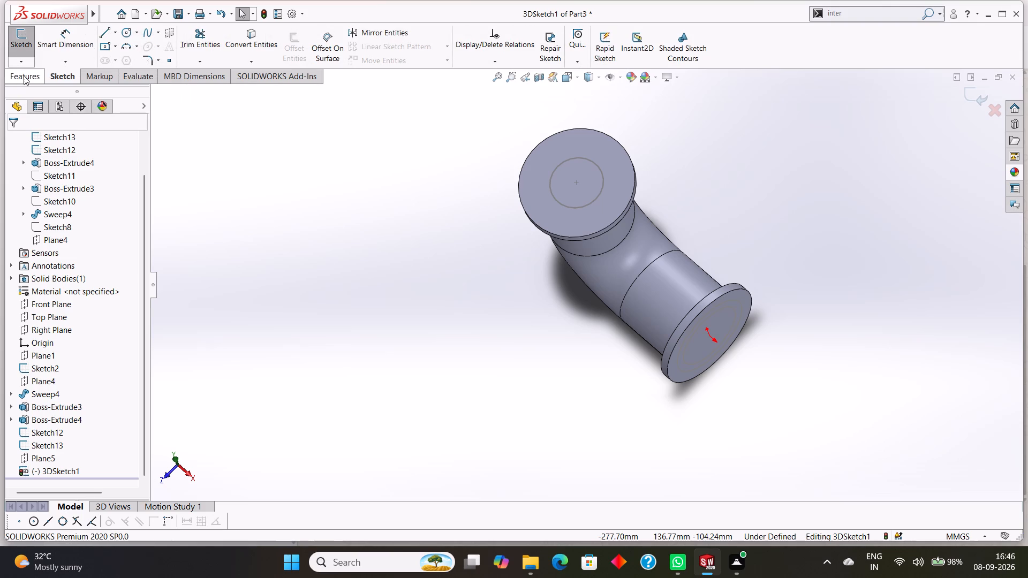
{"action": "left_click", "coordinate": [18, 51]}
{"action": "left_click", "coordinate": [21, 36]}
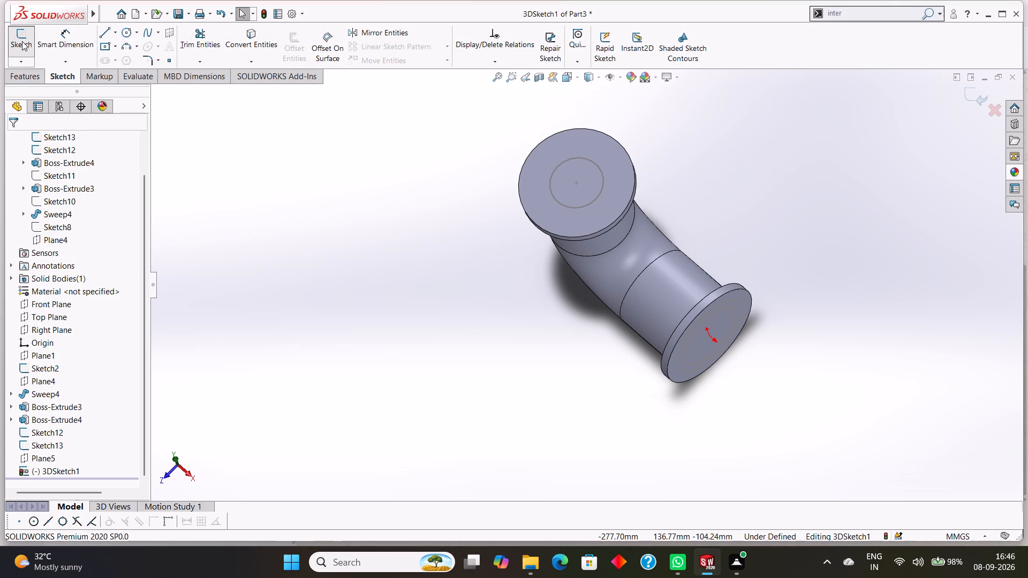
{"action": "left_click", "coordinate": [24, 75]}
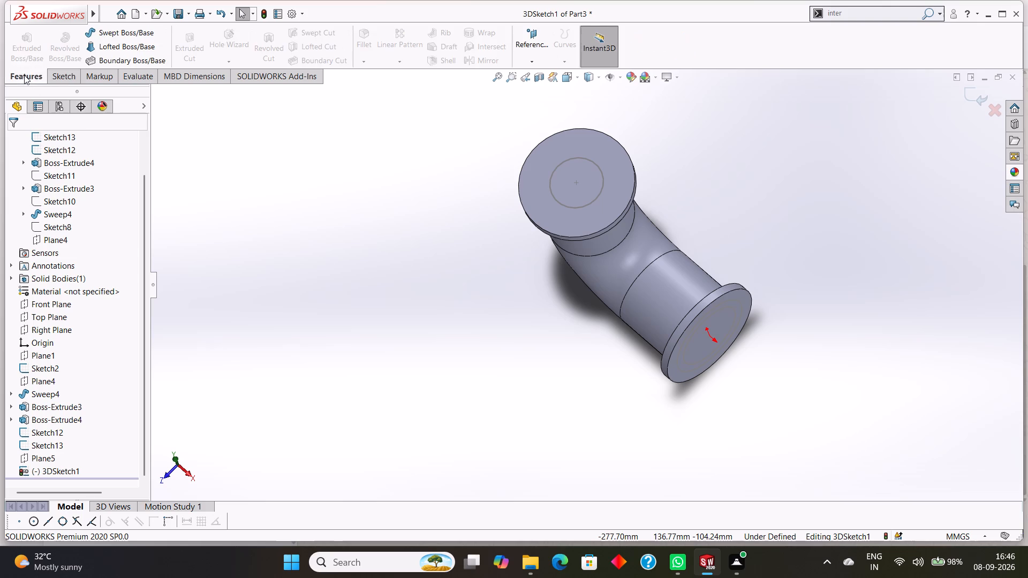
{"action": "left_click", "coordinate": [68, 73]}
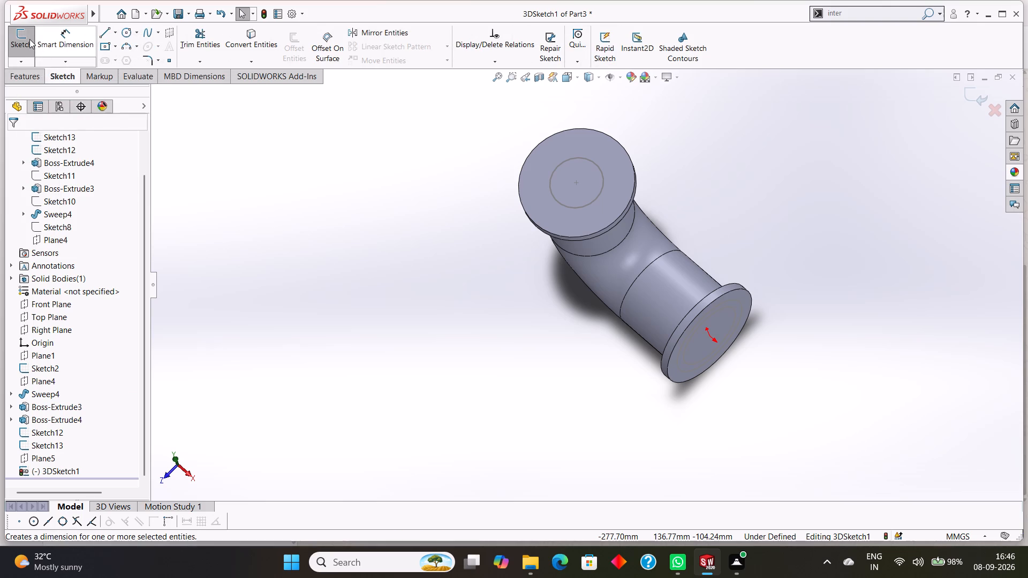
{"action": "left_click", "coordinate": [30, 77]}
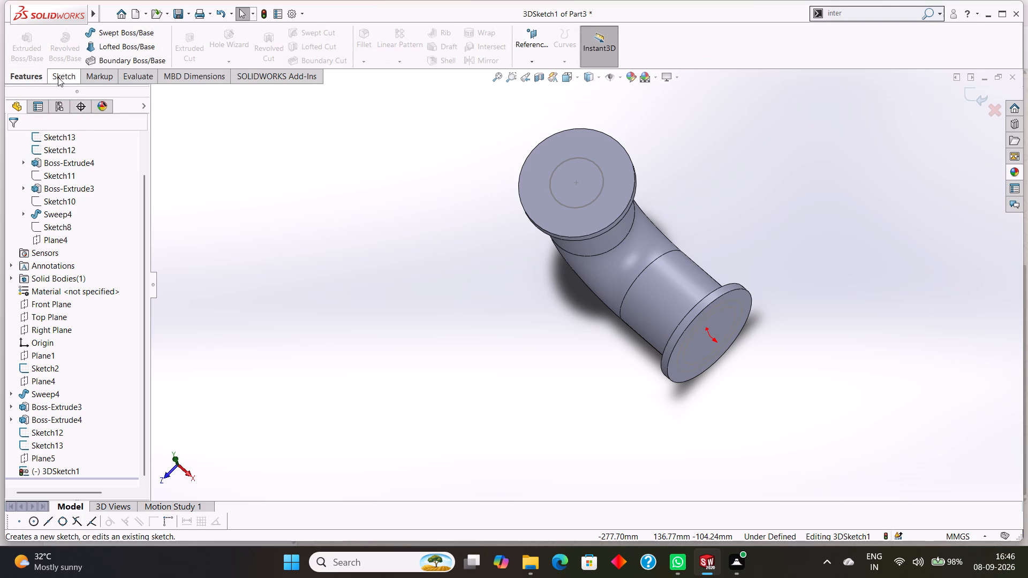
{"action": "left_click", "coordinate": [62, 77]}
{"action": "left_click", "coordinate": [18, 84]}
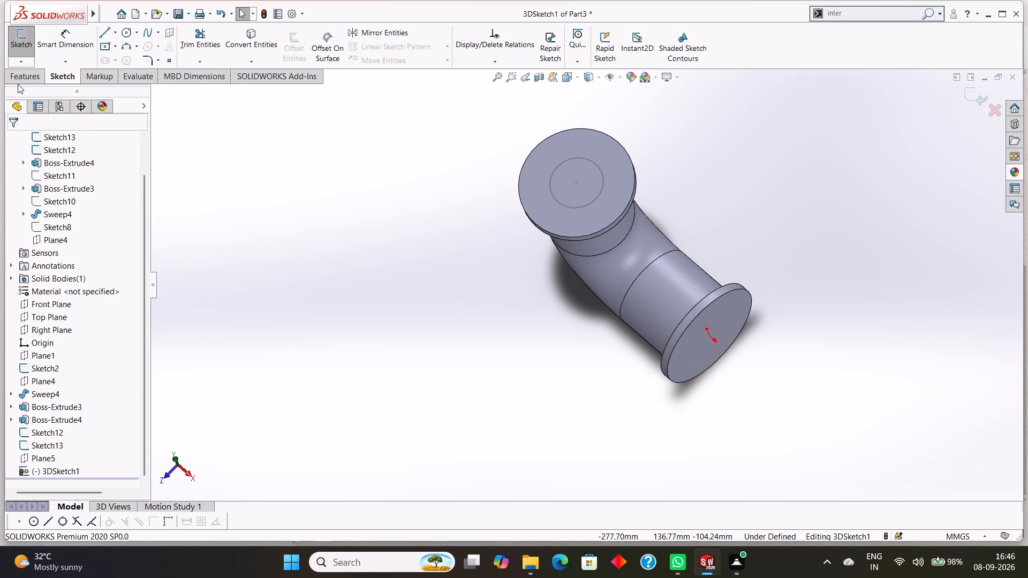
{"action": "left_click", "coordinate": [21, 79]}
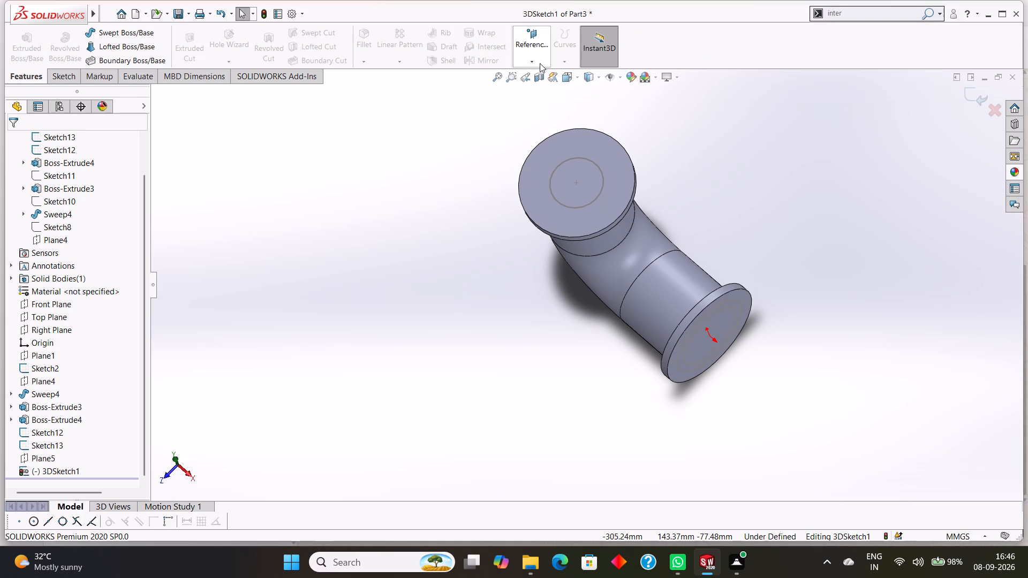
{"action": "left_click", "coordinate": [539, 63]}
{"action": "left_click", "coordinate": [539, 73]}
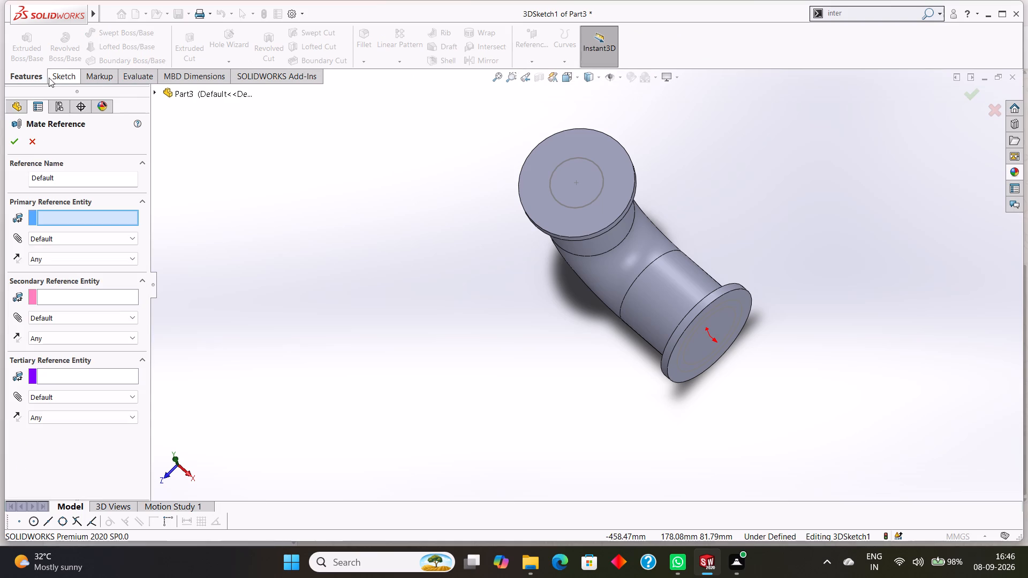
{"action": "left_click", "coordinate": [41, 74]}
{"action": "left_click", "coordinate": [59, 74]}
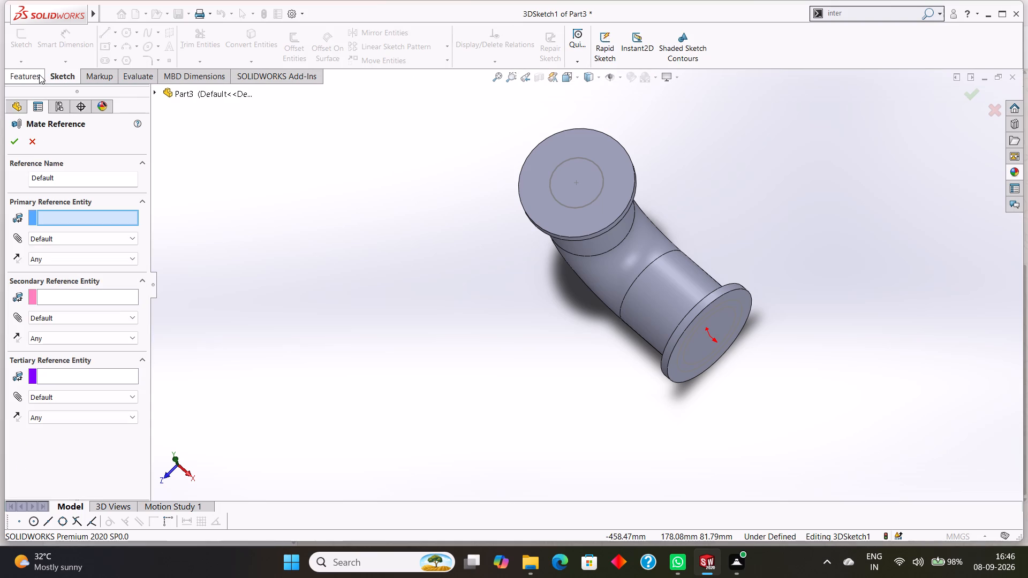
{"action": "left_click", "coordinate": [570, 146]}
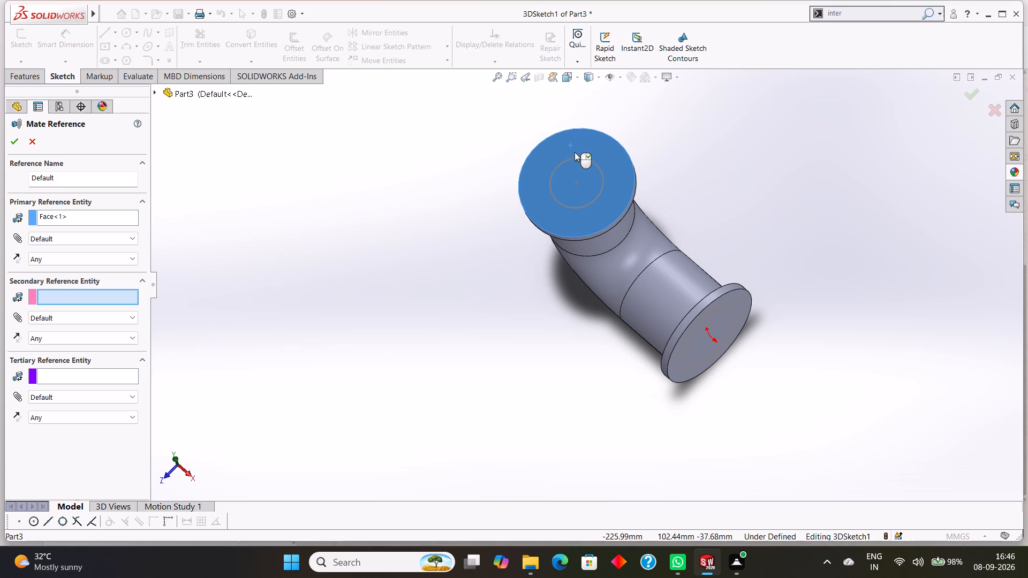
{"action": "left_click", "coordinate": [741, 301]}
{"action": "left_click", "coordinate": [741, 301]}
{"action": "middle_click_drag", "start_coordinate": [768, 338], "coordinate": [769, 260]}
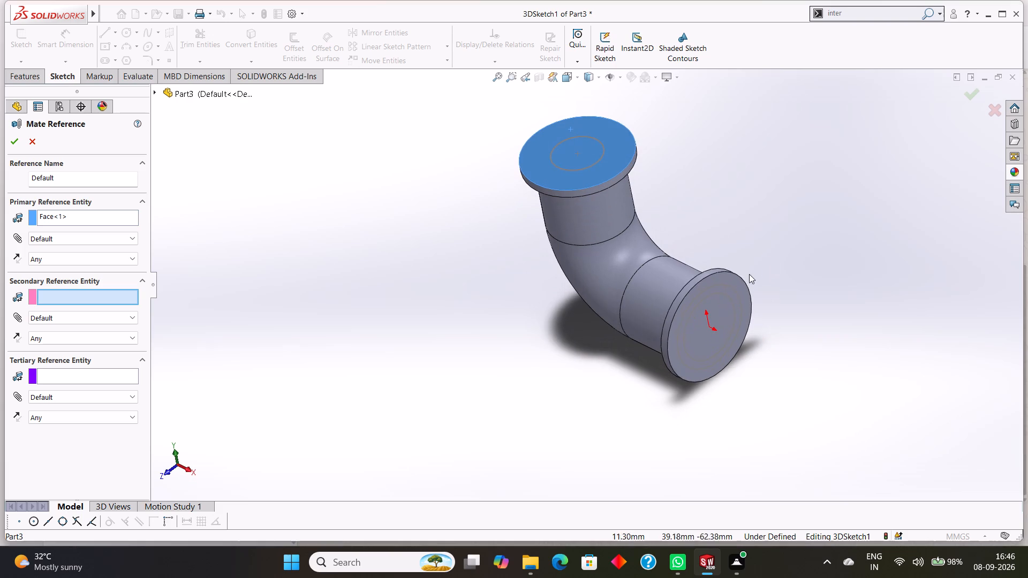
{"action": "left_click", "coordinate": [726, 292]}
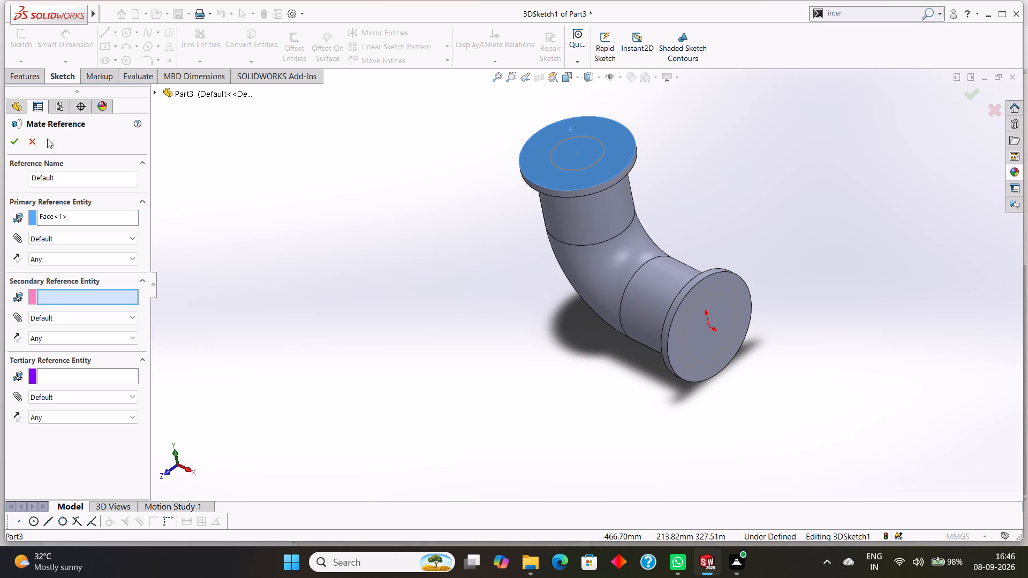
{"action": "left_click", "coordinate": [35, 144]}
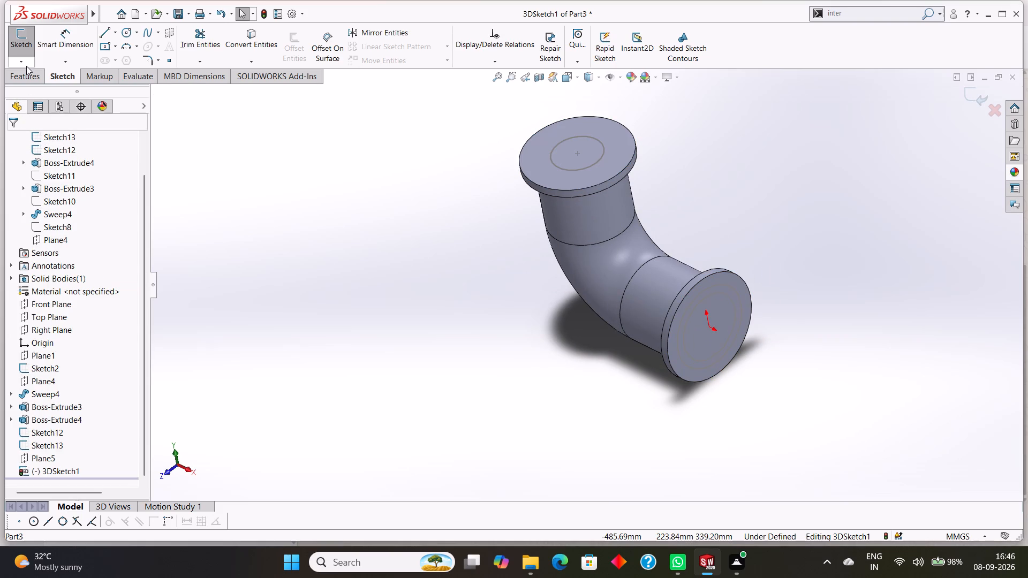
Exit the empty 3D sketch.
{"action": "left_click", "coordinate": [26, 72]}
{"action": "left_click", "coordinate": [58, 78]}
{"action": "left_click", "coordinate": [30, 64]}
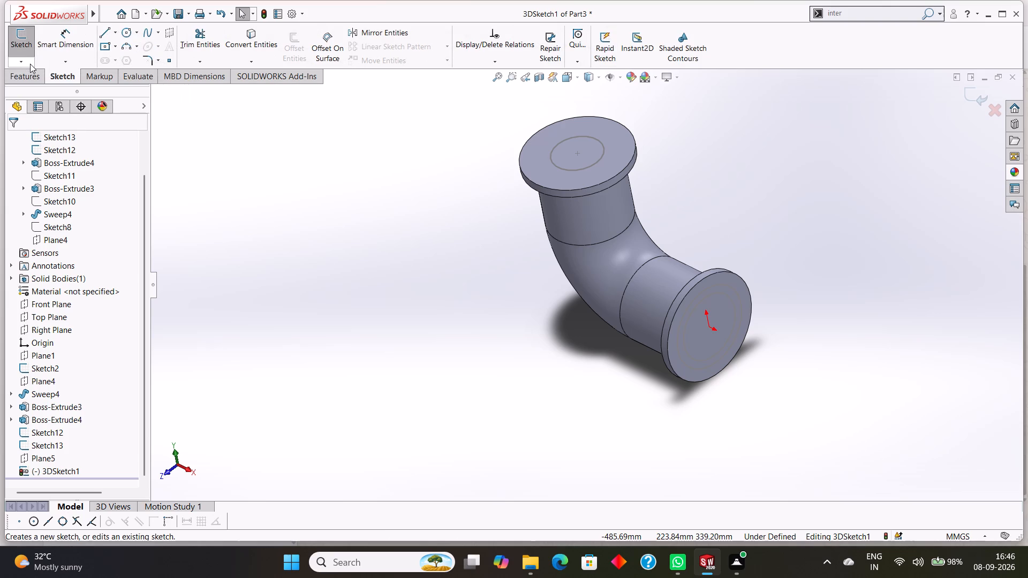
{"action": "left_click", "coordinate": [27, 47]}
{"action": "left_click", "coordinate": [28, 74]}
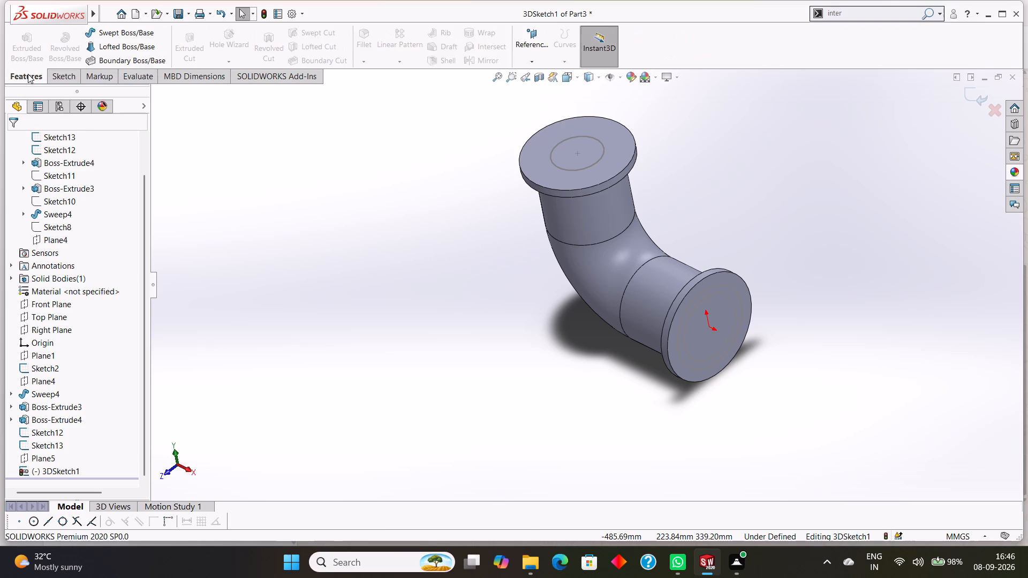
{"action": "left_click", "coordinate": [56, 74]}
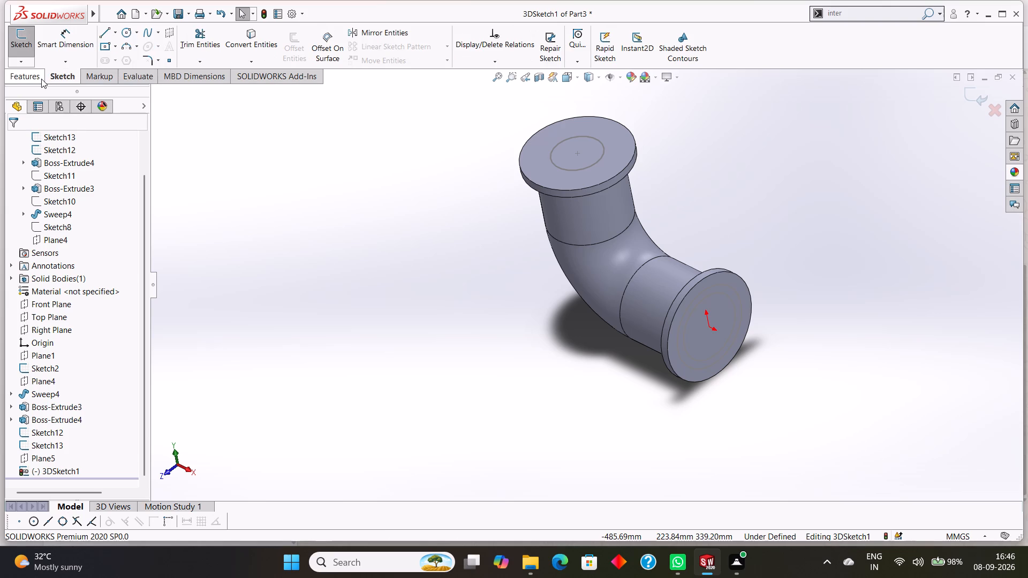
{"action": "key", "text": "Escape"}
{"action": "left_click", "coordinate": [976, 91]}
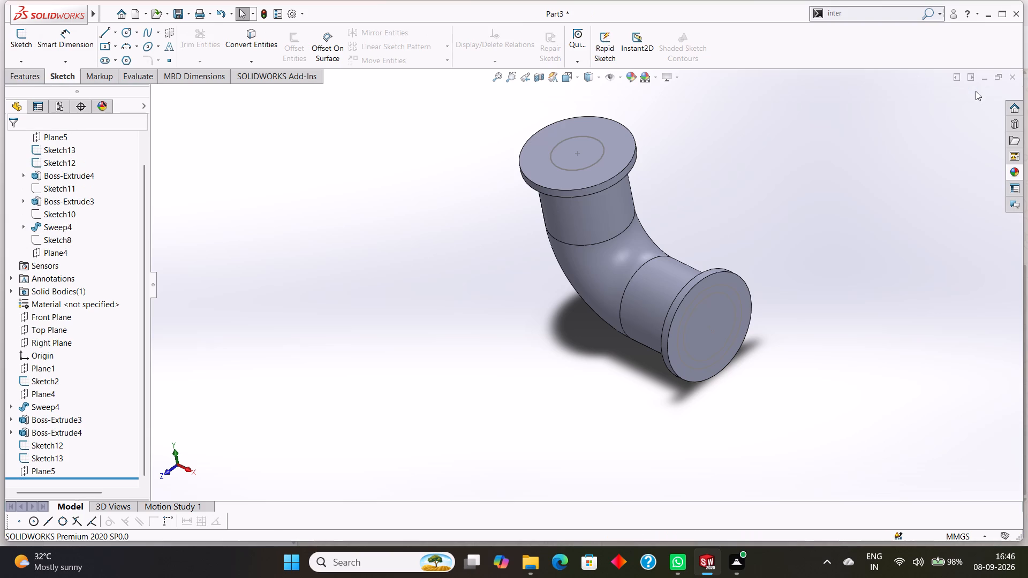
Create a reference plane as the mid plane between the end faces of the two flanges.
{"action": "left_click", "coordinate": [38, 77]}
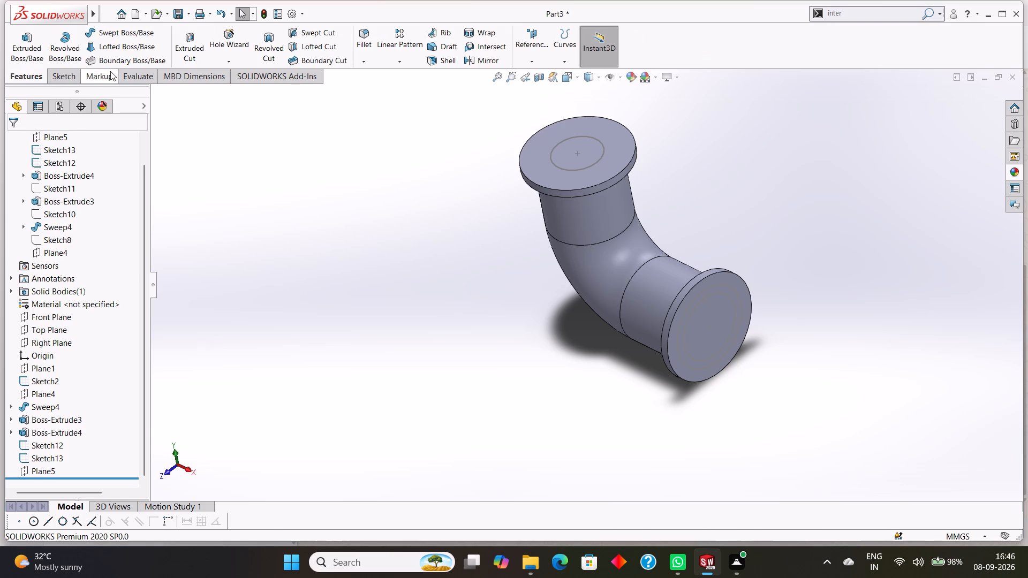
{"action": "left_click", "coordinate": [523, 66]}
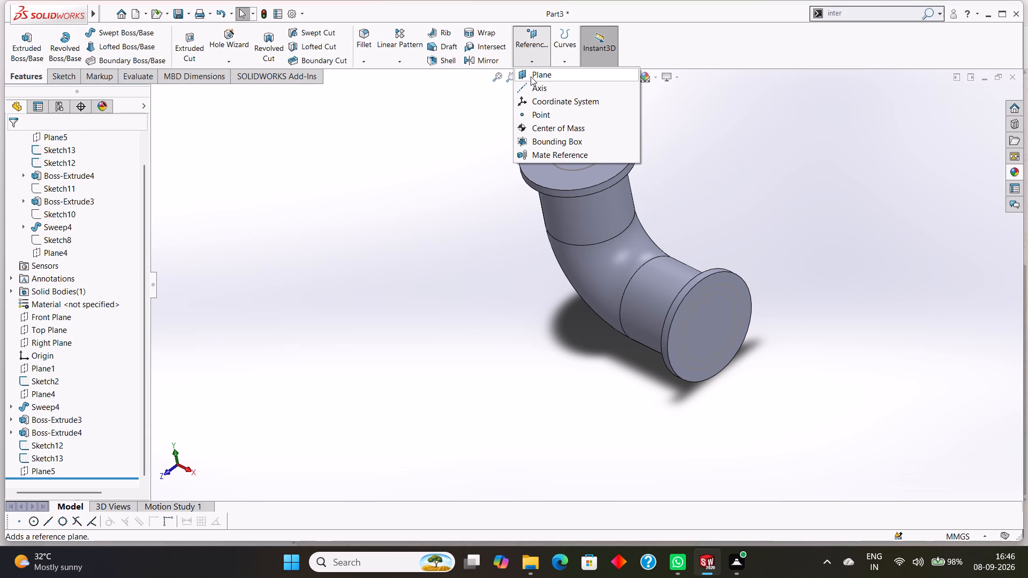
{"action": "left_click", "coordinate": [531, 77]}
{"action": "left_click", "coordinate": [583, 124]}
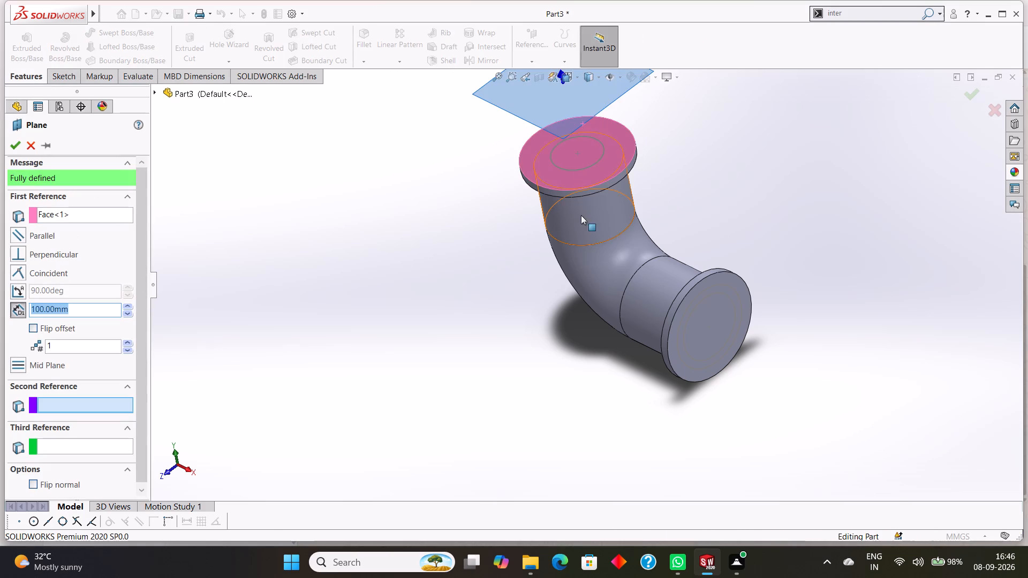
{"action": "left_click", "coordinate": [733, 277]}
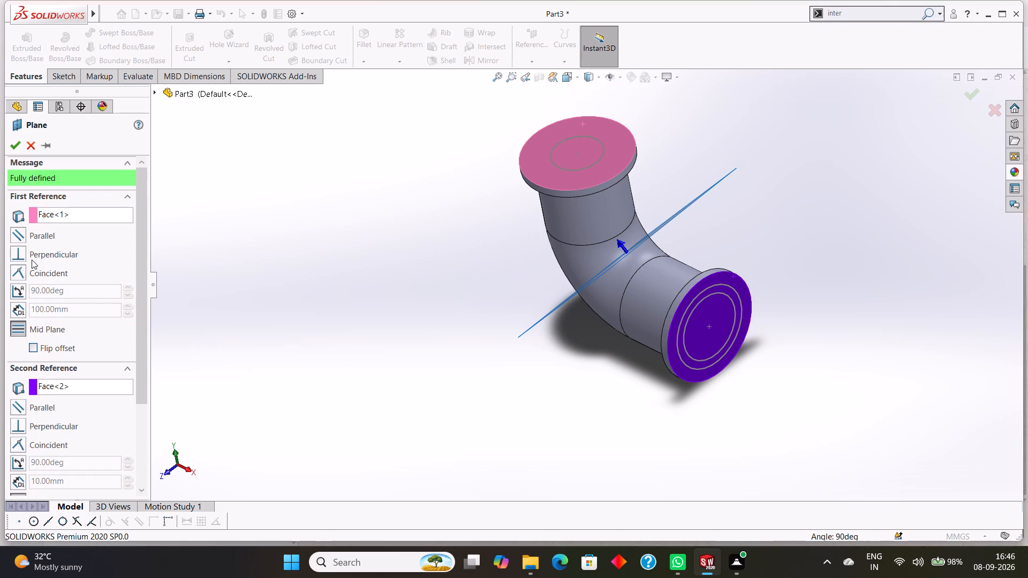
{"action": "middle_click_drag", "start_coordinate": [415, 347], "coordinate": [437, 244]}
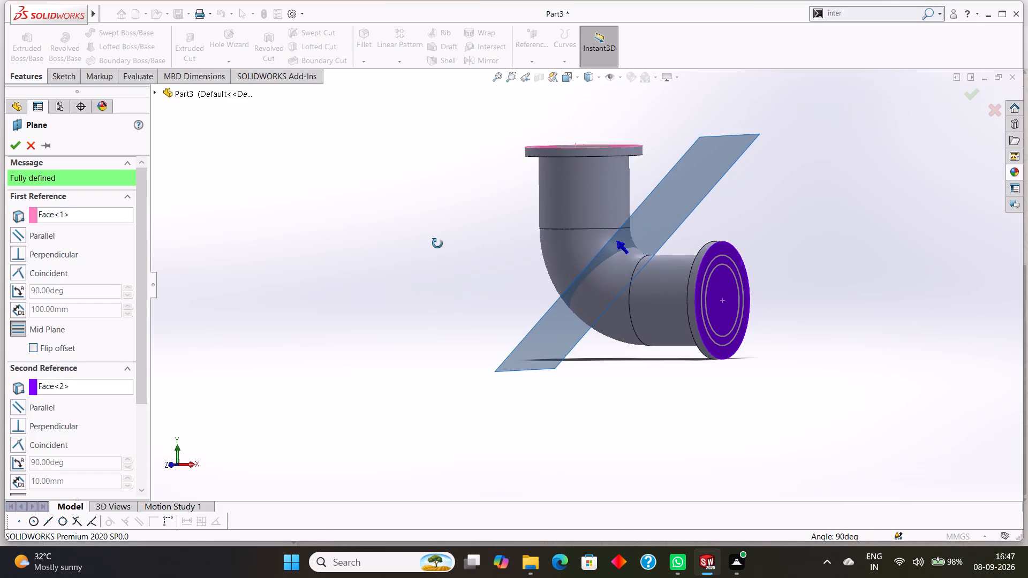
{"action": "middle_click_drag", "start_coordinate": [437, 244], "coordinate": [458, 261]}
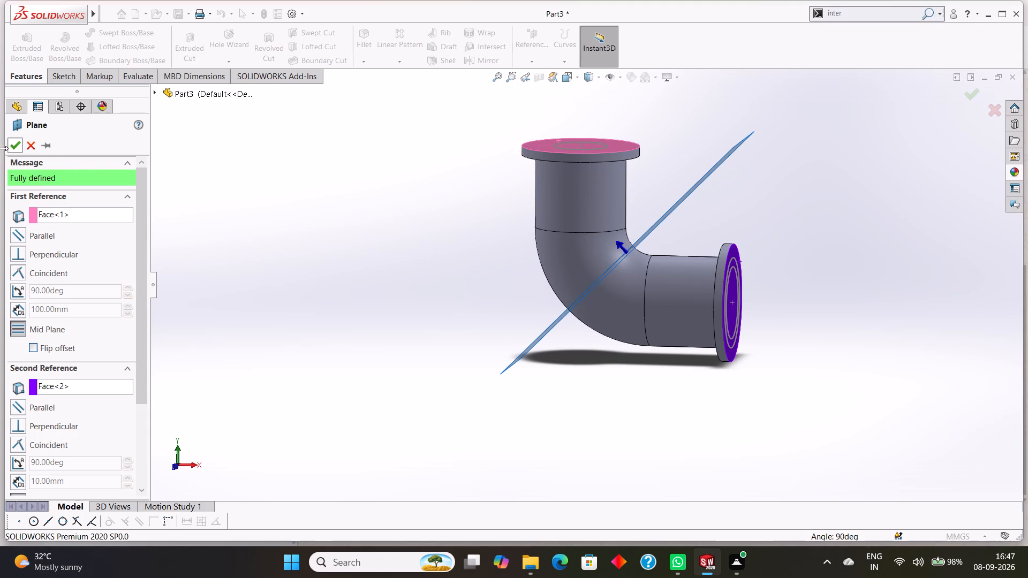
{"action": "left_click", "coordinate": [12, 148]}
{"action": "left_click", "coordinate": [362, 236]}
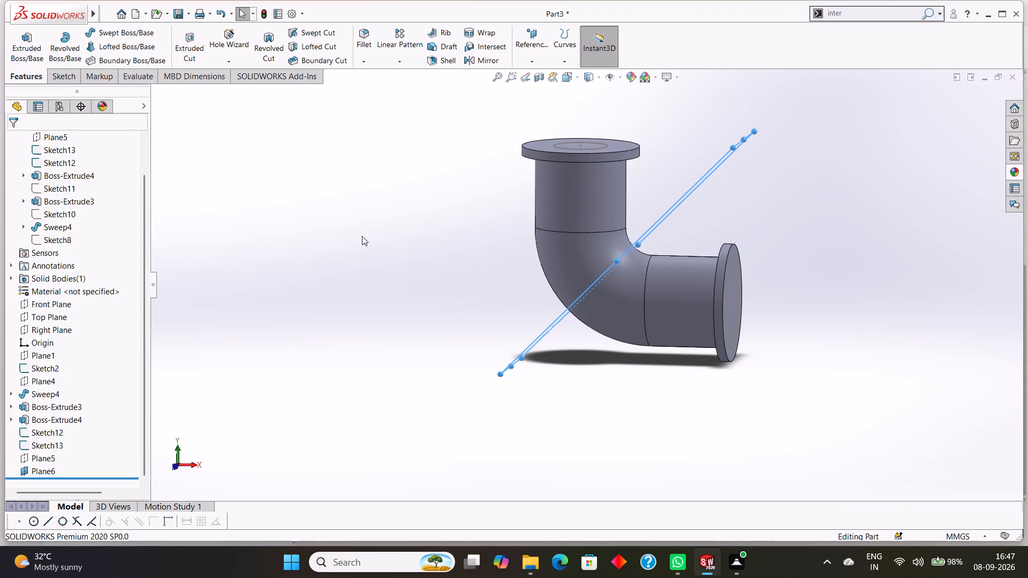
In a new sketch on Plane6, create the intersection curve with the swept bend face.
{"action": "scroll", "coordinate": [487, 264], "scroll_direction": "up", "scroll_amount": 1}
{"action": "middle_click_drag", "start_coordinate": [488, 264], "coordinate": [490, 317]}
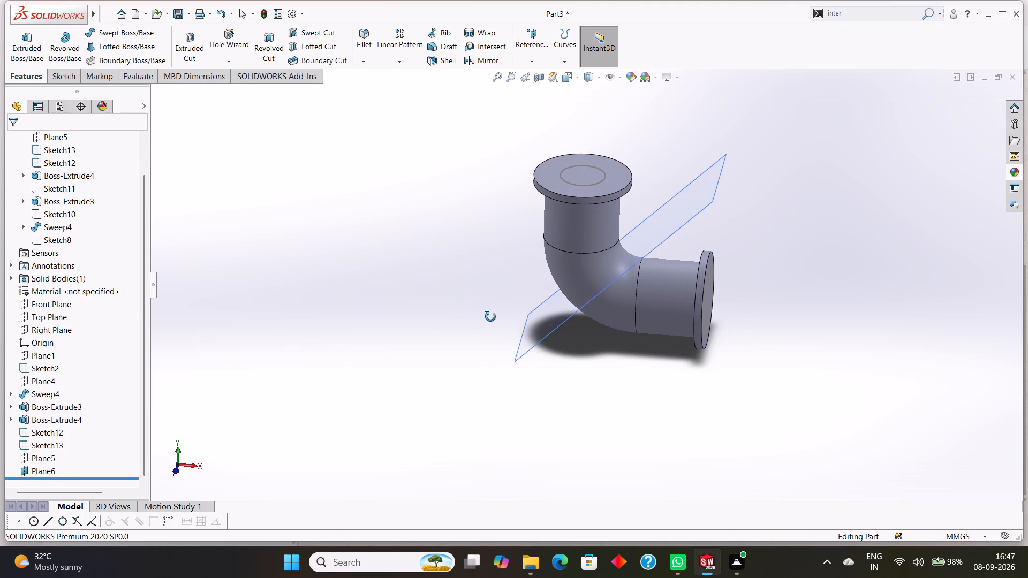
{"action": "middle_click_drag", "start_coordinate": [490, 317], "coordinate": [480, 297]}
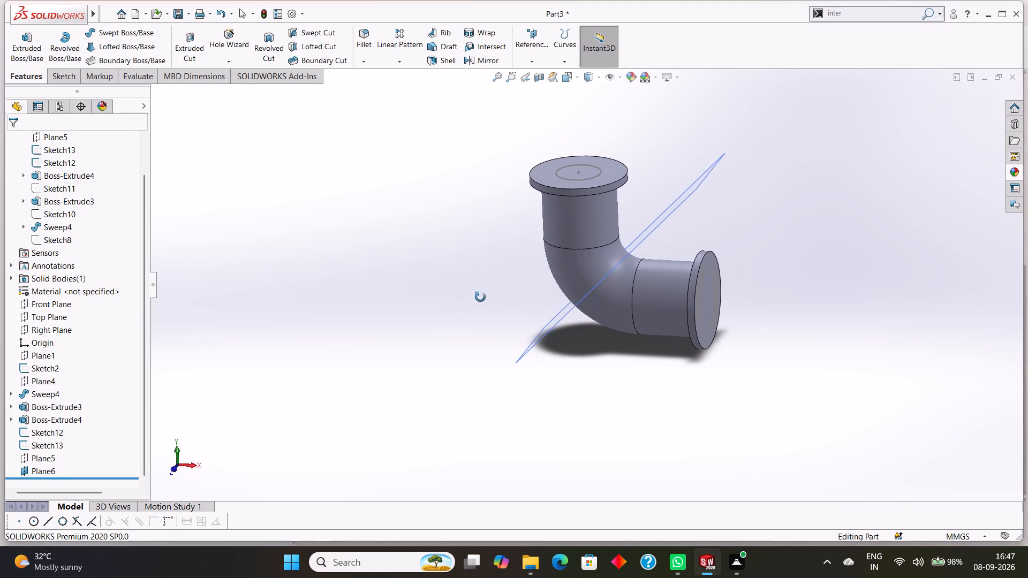
{"action": "middle_click_drag", "start_coordinate": [480, 297], "coordinate": [477, 287]}
{"action": "middle_click", "coordinate": [477, 287]}
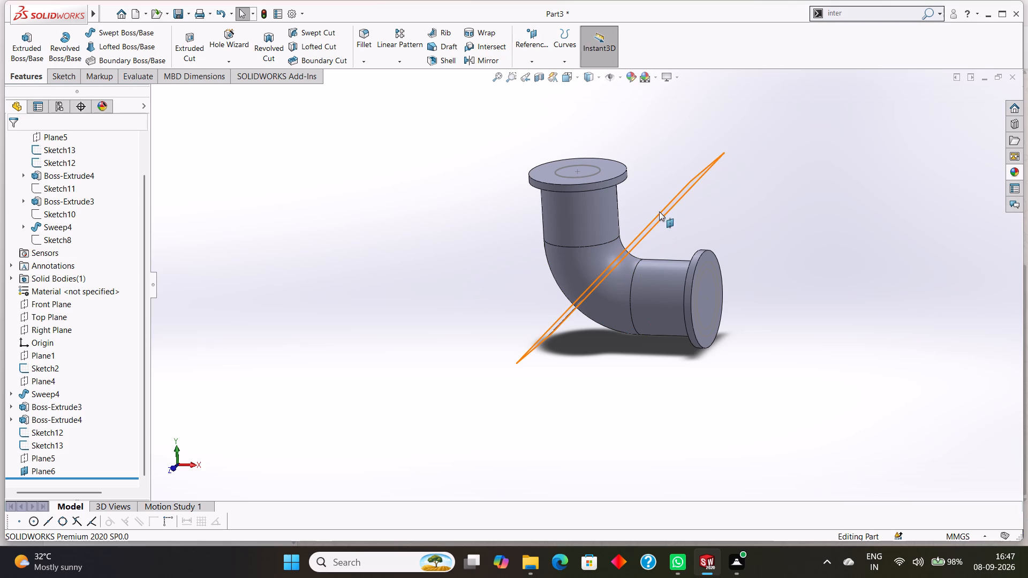
{"action": "left_click", "coordinate": [663, 209]}
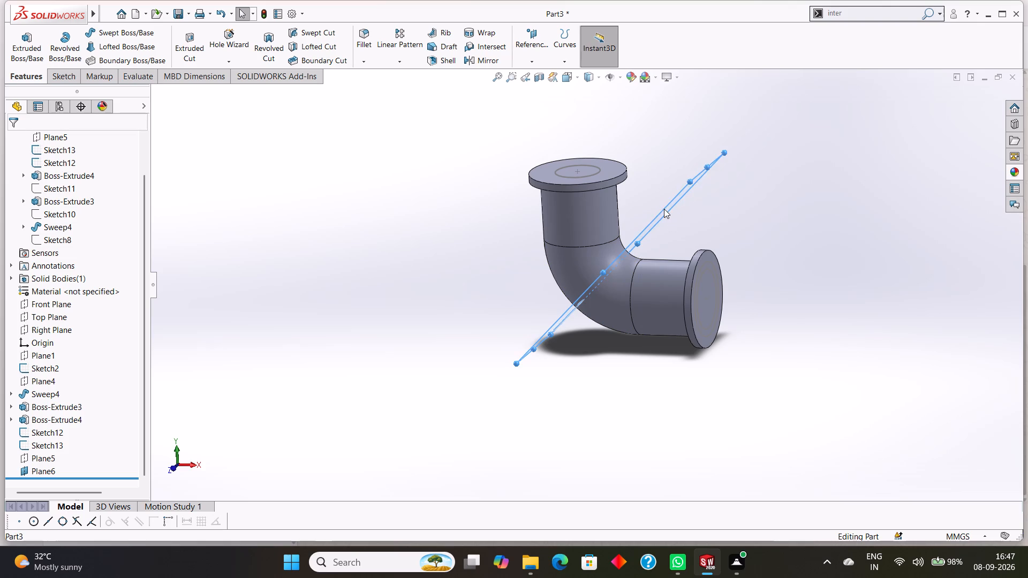
{"action": "key", "text": "ctrl+8"}
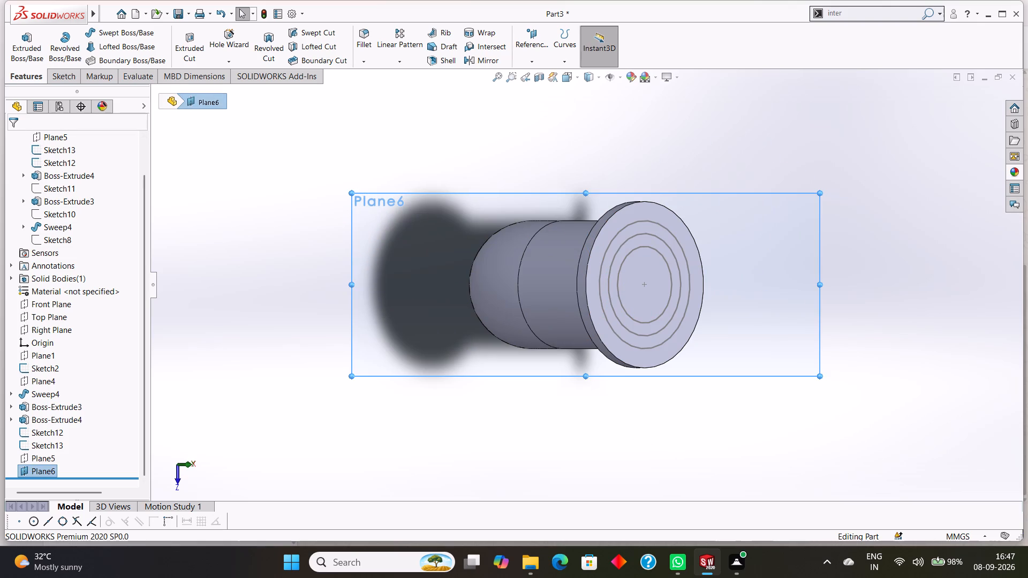
{"action": "left_click", "coordinate": [63, 80]}
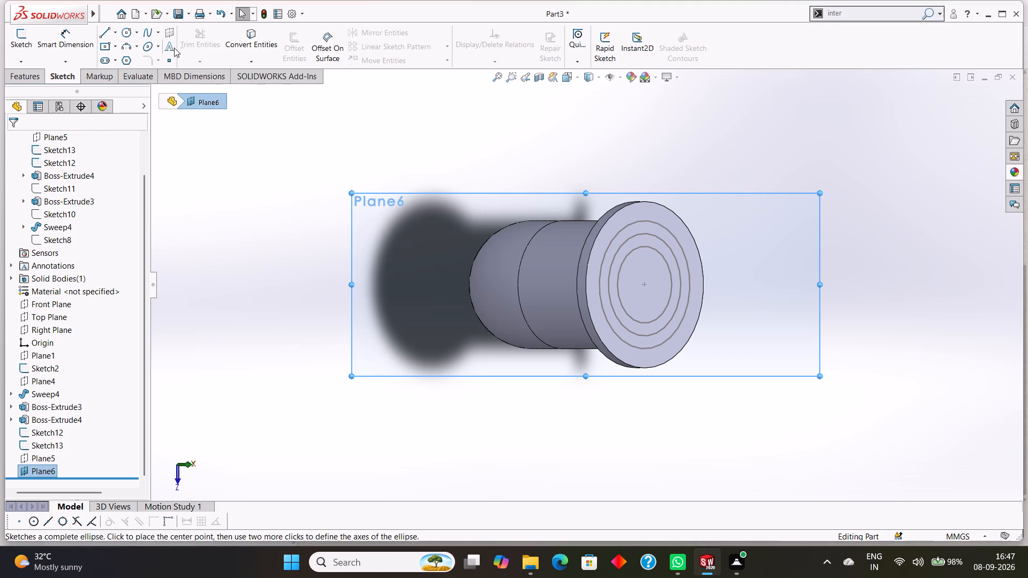
{"action": "left_click", "coordinate": [41, 72]}
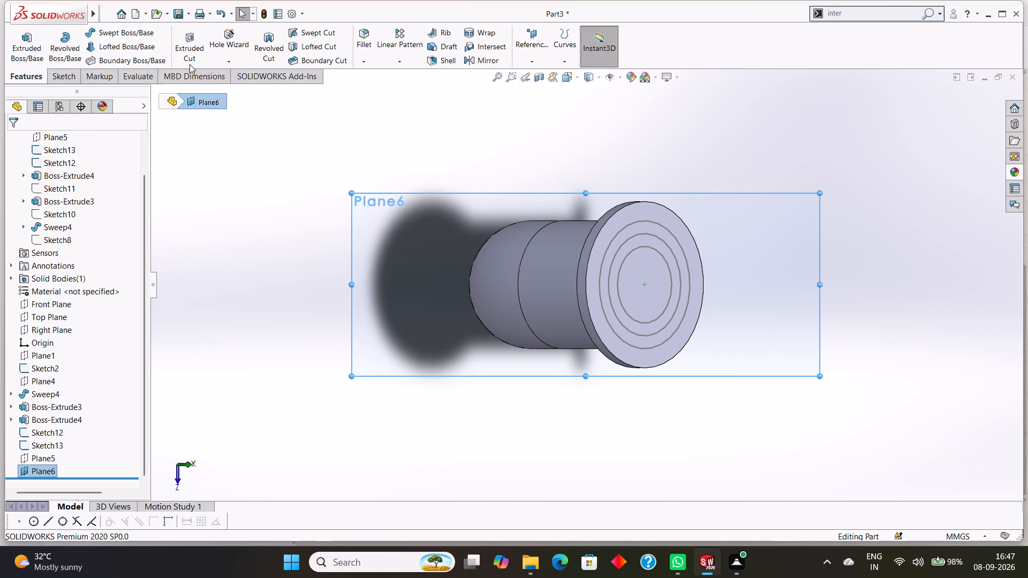
{"action": "left_click", "coordinate": [72, 75]}
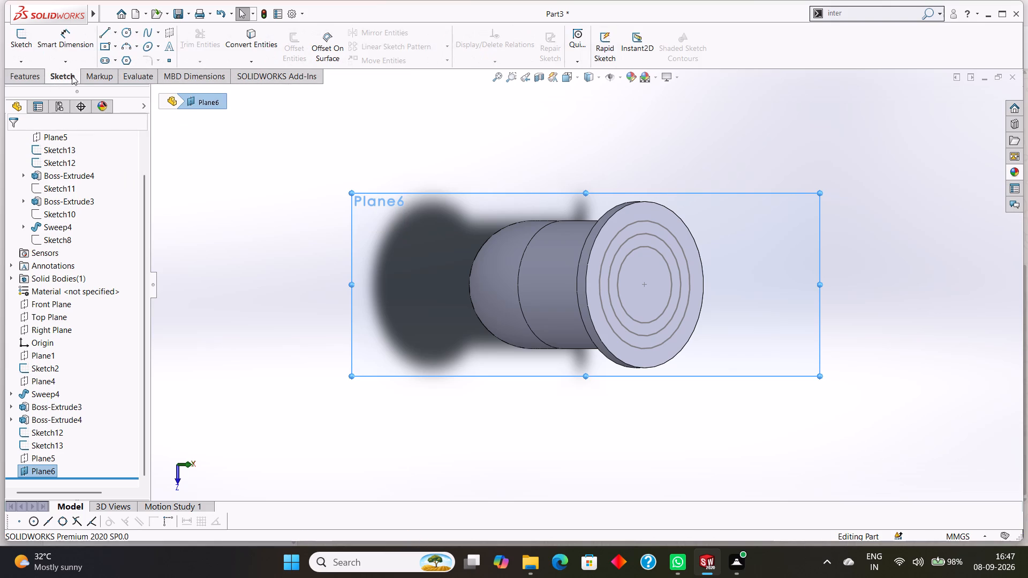
{"action": "left_click", "coordinate": [246, 64]}
{"action": "left_click", "coordinate": [248, 73]}
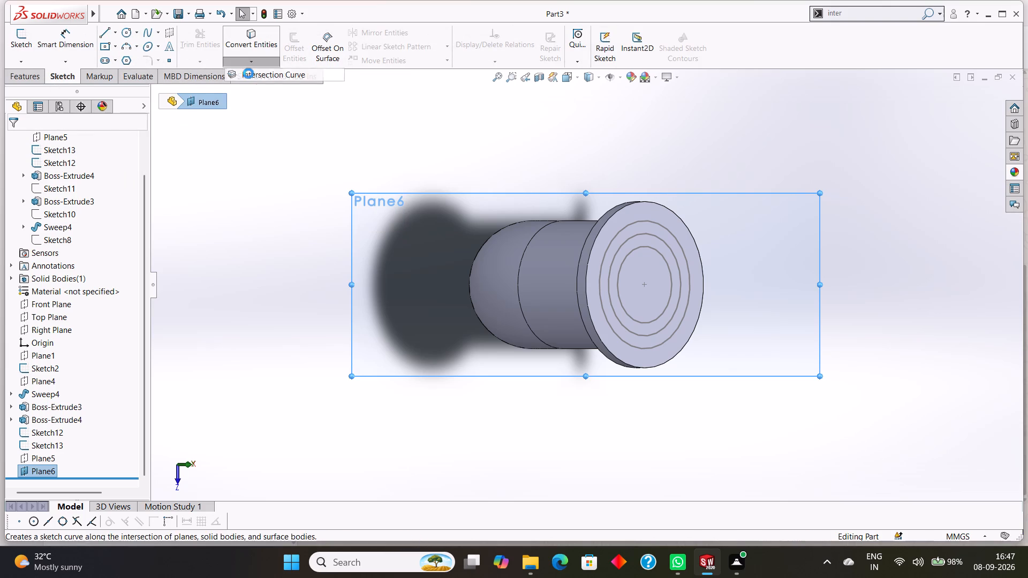
{"action": "left_click", "coordinate": [503, 280]}
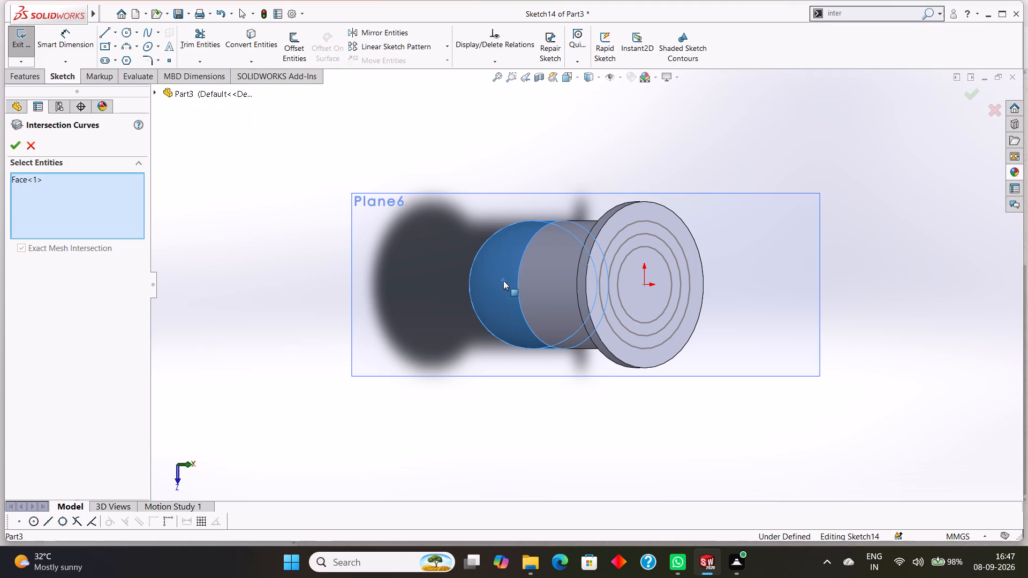
{"action": "left_click", "coordinate": [18, 146]}
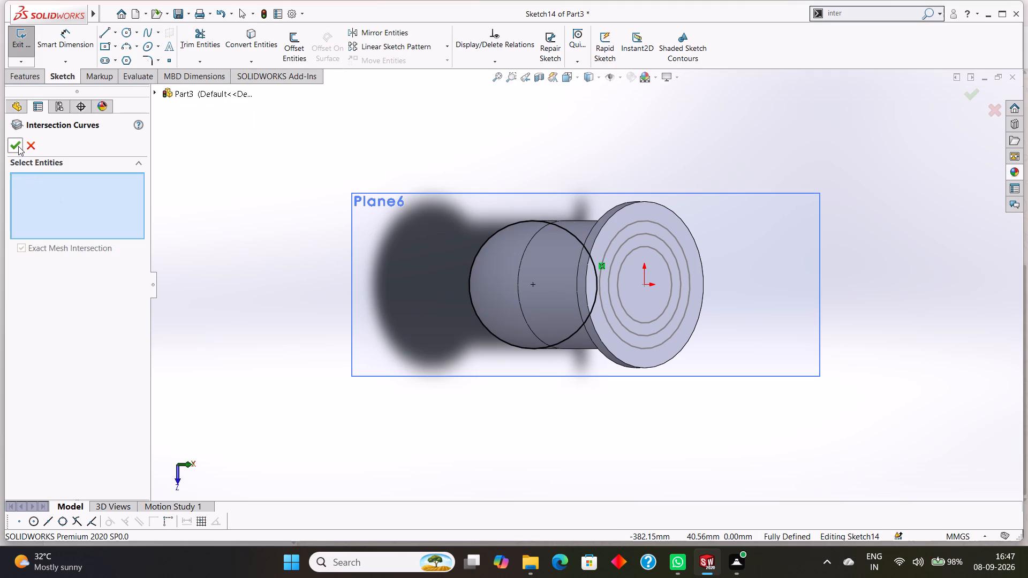
{"action": "middle_click_drag", "start_coordinate": [235, 332], "coordinate": [261, 156]}
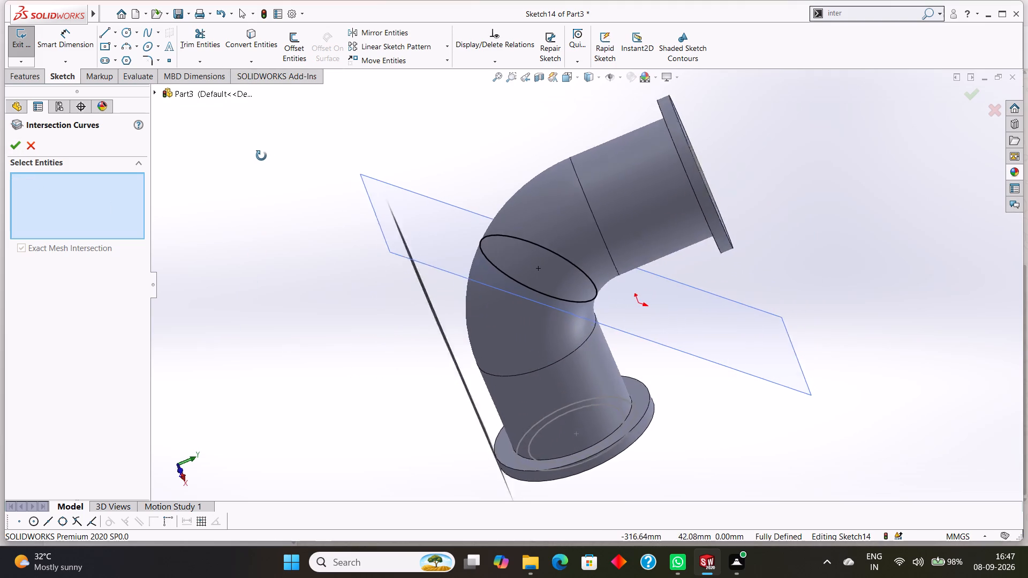
{"action": "middle_click_drag", "start_coordinate": [261, 156], "coordinate": [247, 154]}
{"action": "middle_click_drag", "start_coordinate": [314, 282], "coordinate": [290, 235]}
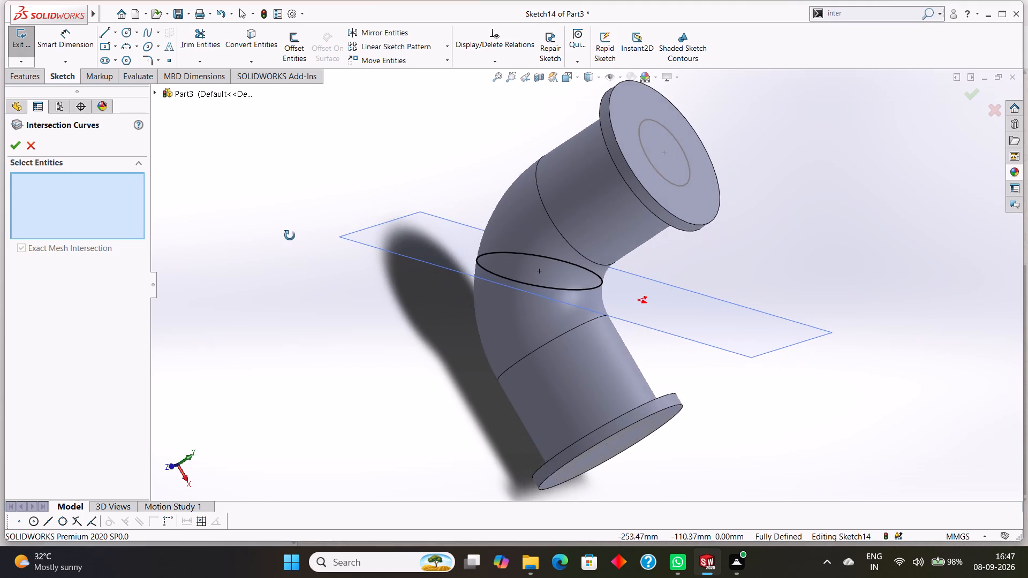
{"action": "middle_click_drag", "start_coordinate": [290, 235], "coordinate": [289, 262]}
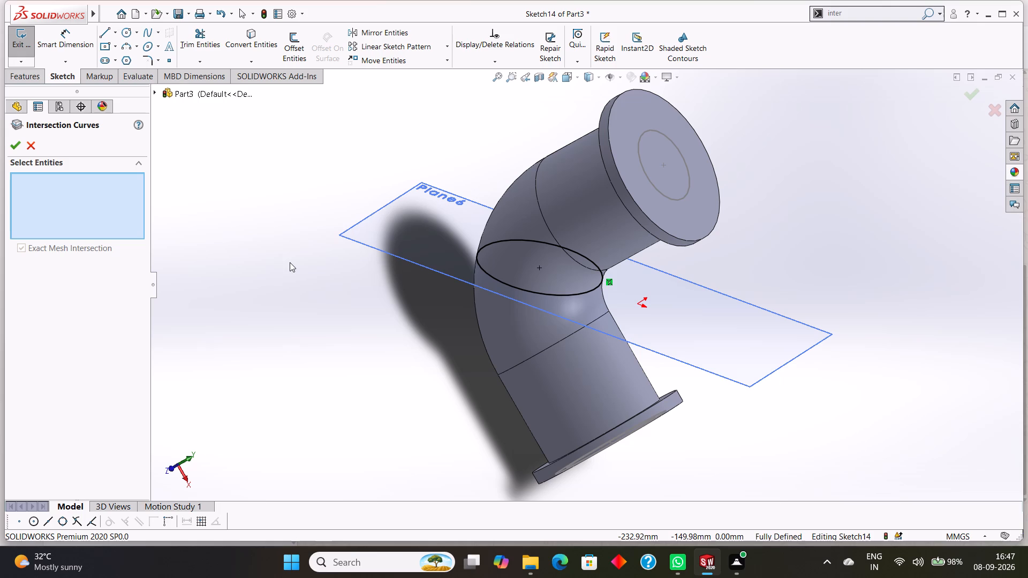
{"action": "left_click", "coordinate": [18, 140]}
{"action": "left_click", "coordinate": [384, 395]}
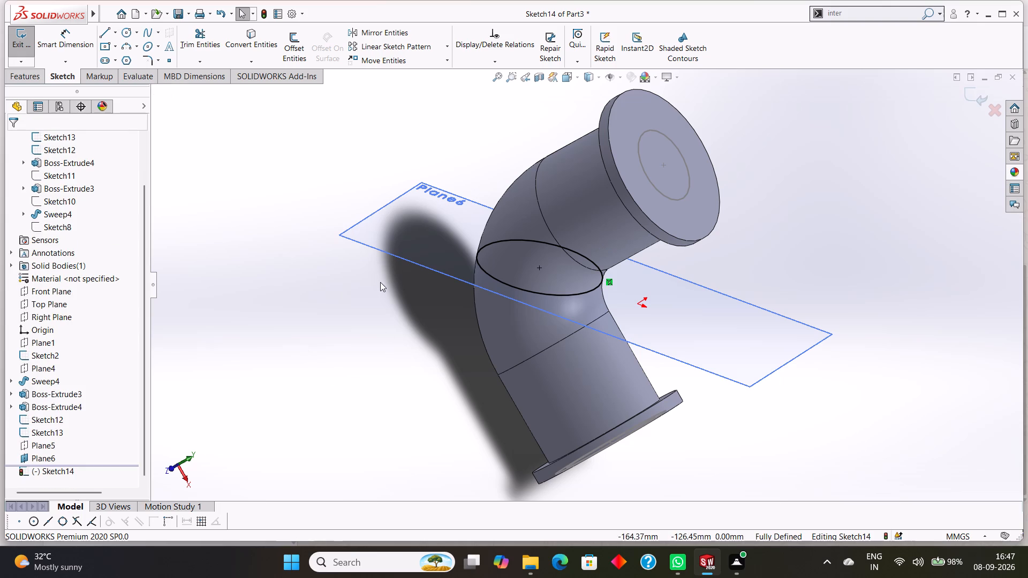
Sketch a circle of about 25 mm radius, centred on the intersection circle at mid-bend.
{"action": "left_click", "coordinate": [137, 37]}
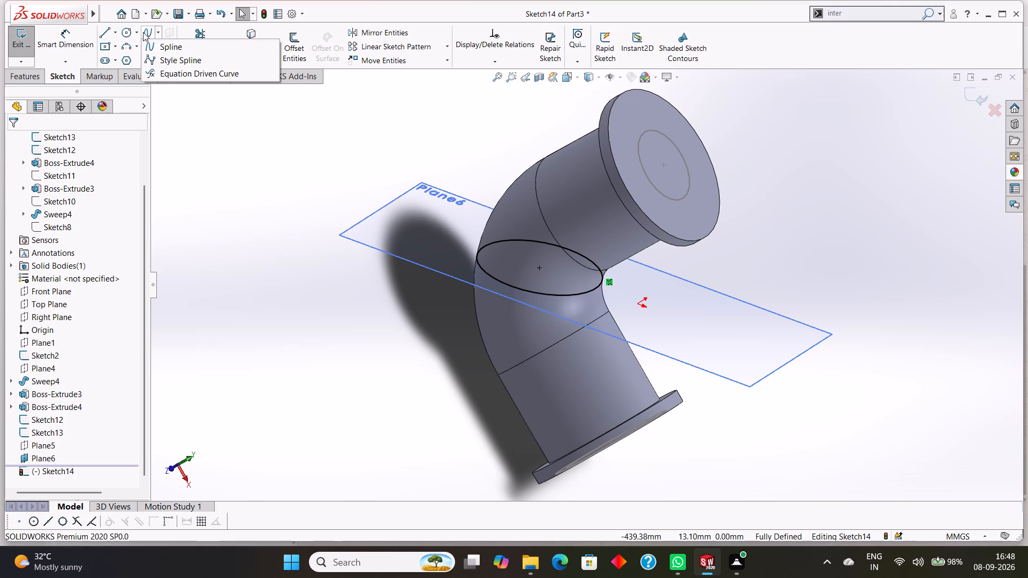
{"action": "left_click", "coordinate": [139, 45]}
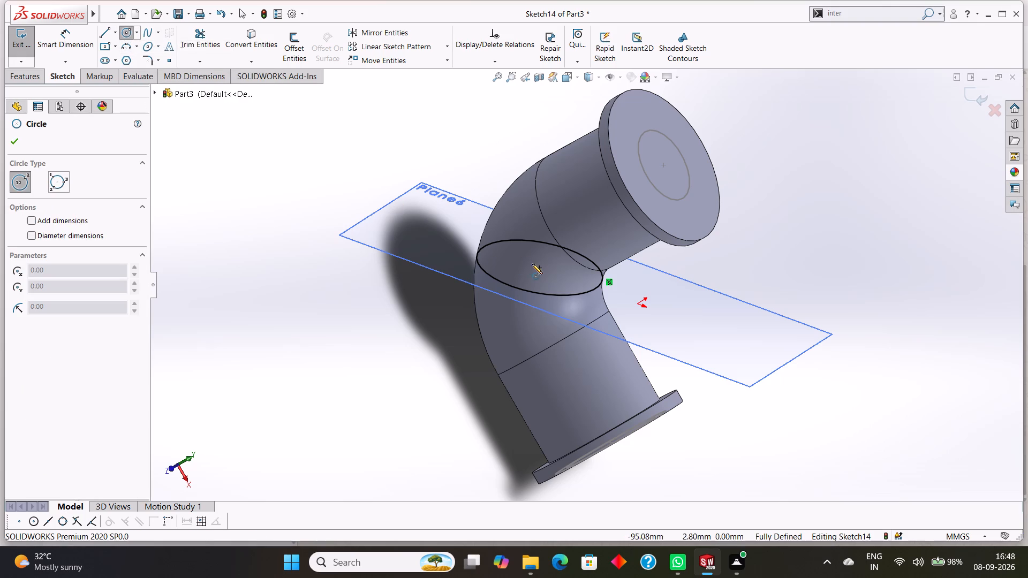
{"action": "left_click", "coordinate": [540, 269]}
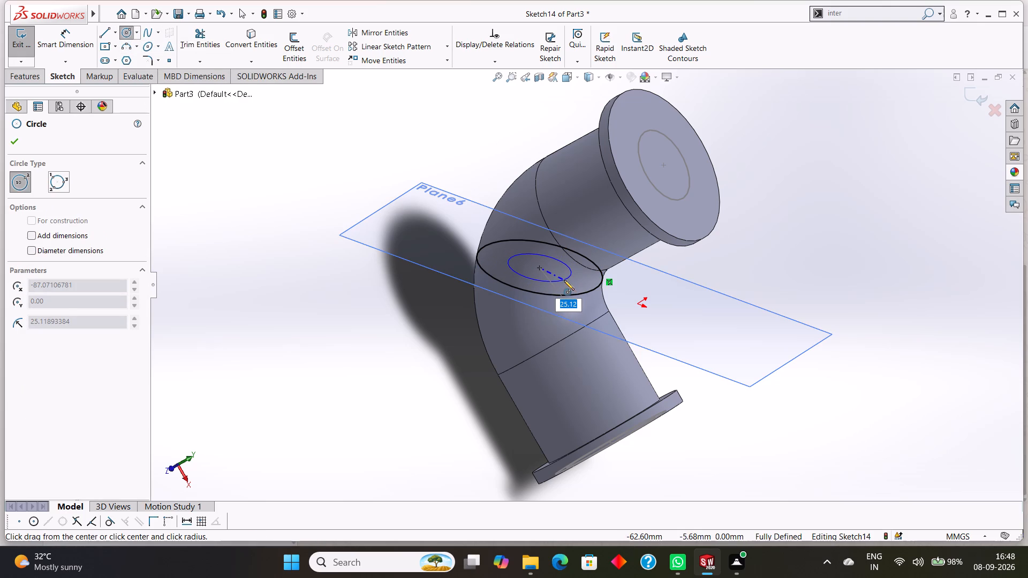
{"action": "left_click", "coordinate": [564, 280]}
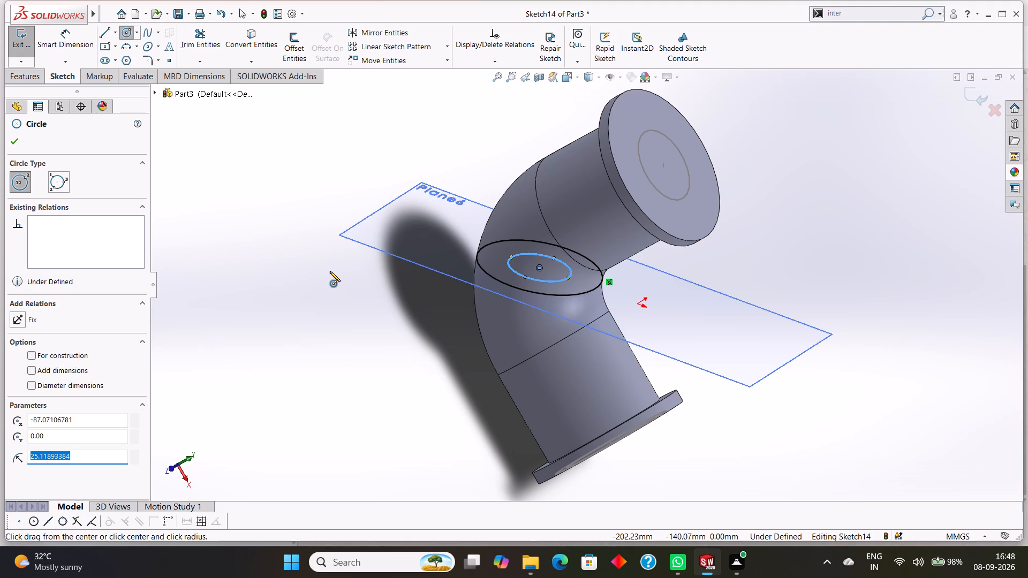
{"action": "left_click", "coordinate": [20, 144]}
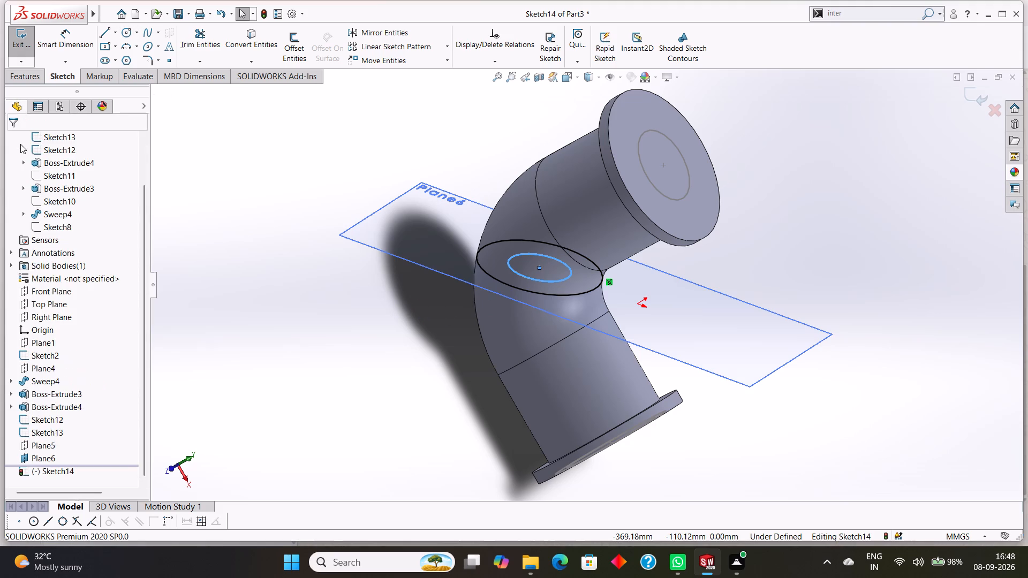
Convert the outer intersection circle of the mid-bend sketch to construction geometry.
{"action": "left_click", "coordinate": [493, 278]}
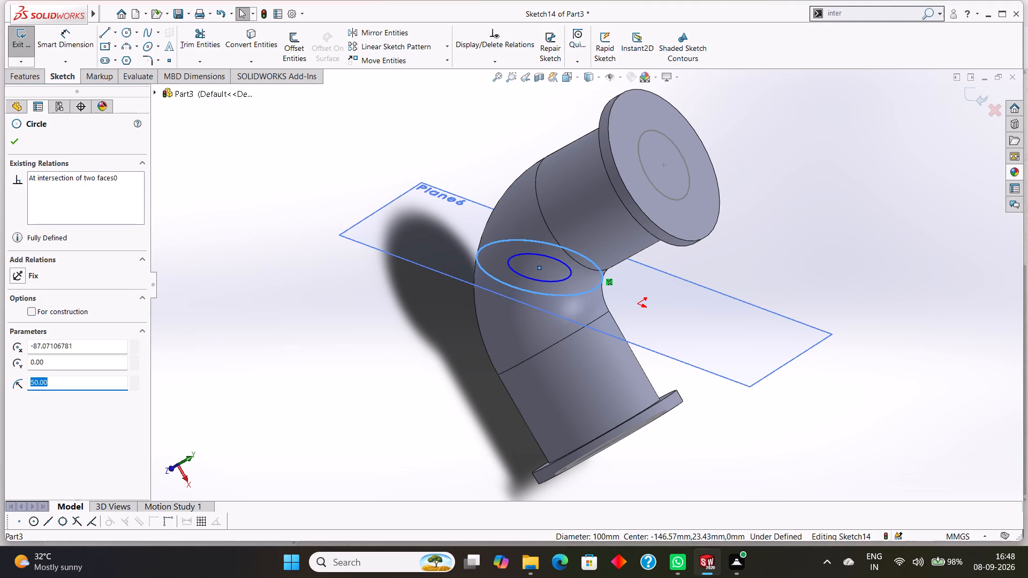
{"action": "right_click", "coordinate": [484, 271]}
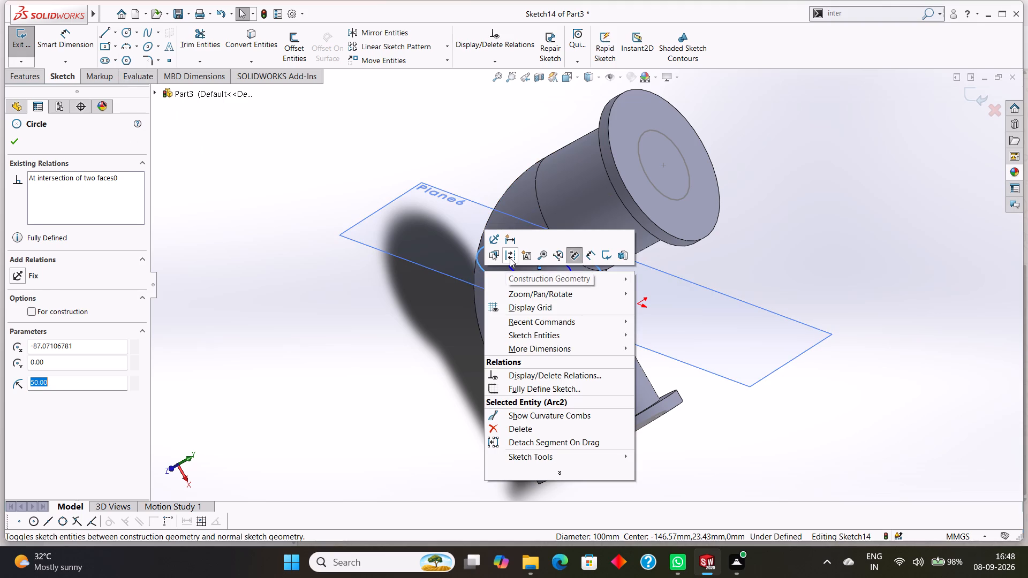
{"action": "left_click", "coordinate": [510, 258]}
{"action": "left_click", "coordinate": [427, 318]}
{"action": "left_click", "coordinate": [403, 330]}
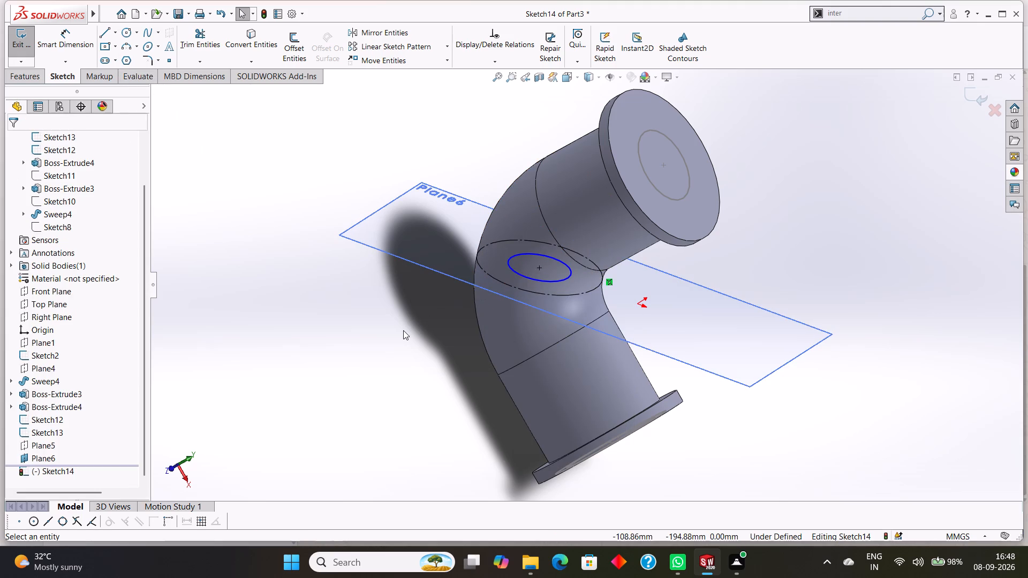
{"action": "left_click", "coordinate": [403, 316]}
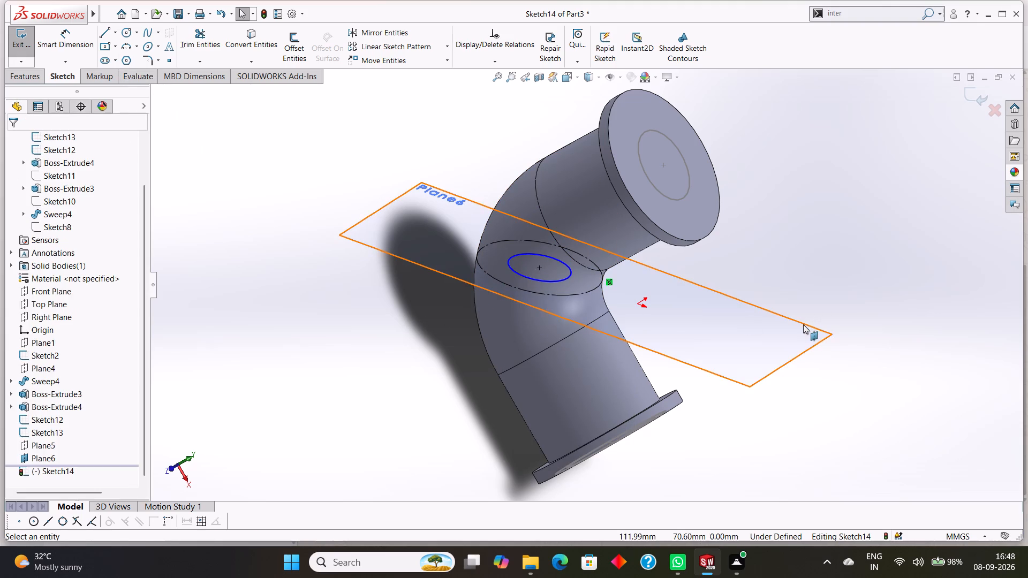
Hide Plane6, the mid plane through the bend.
{"action": "right_click", "coordinate": [803, 324]}
{"action": "left_click", "coordinate": [795, 252]}
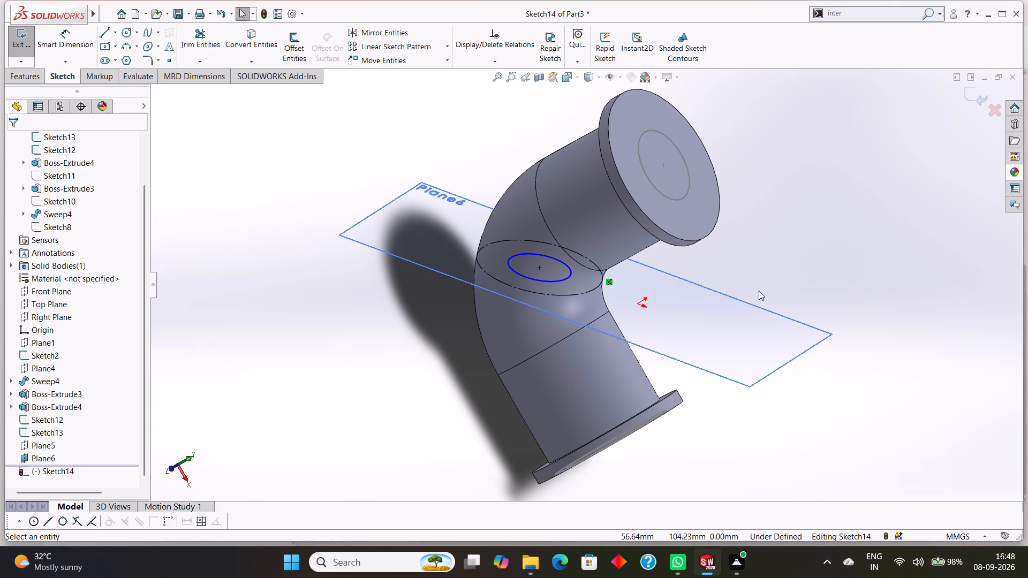
{"action": "left_click", "coordinate": [716, 375]}
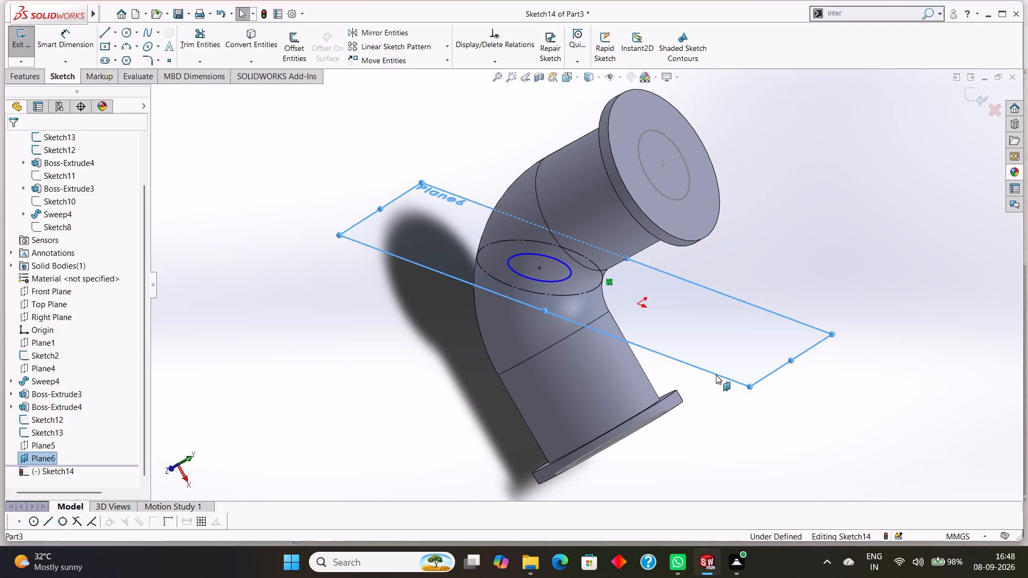
{"action": "right_click", "coordinate": [716, 375]}
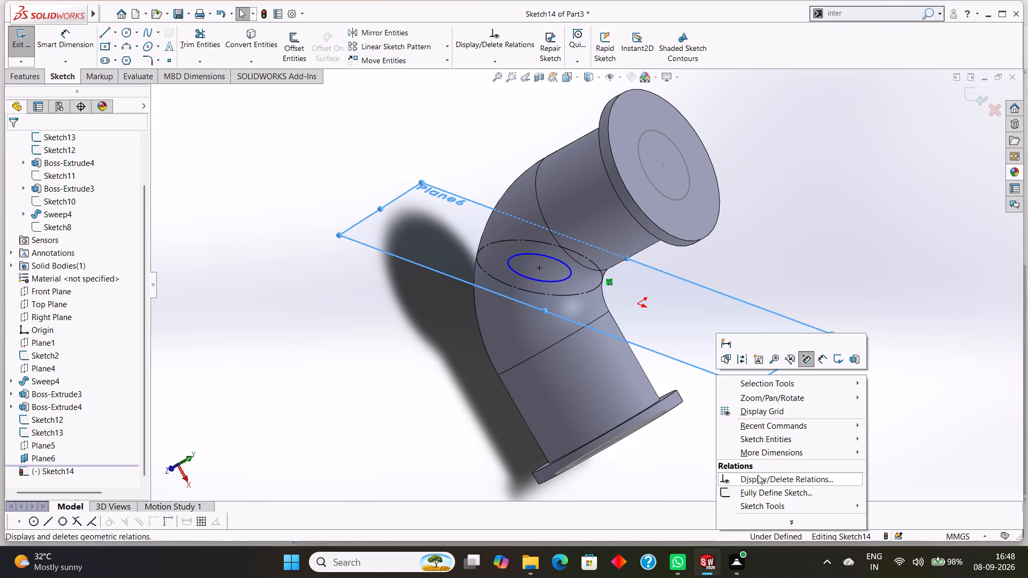
{"action": "left_click", "coordinate": [840, 262]}
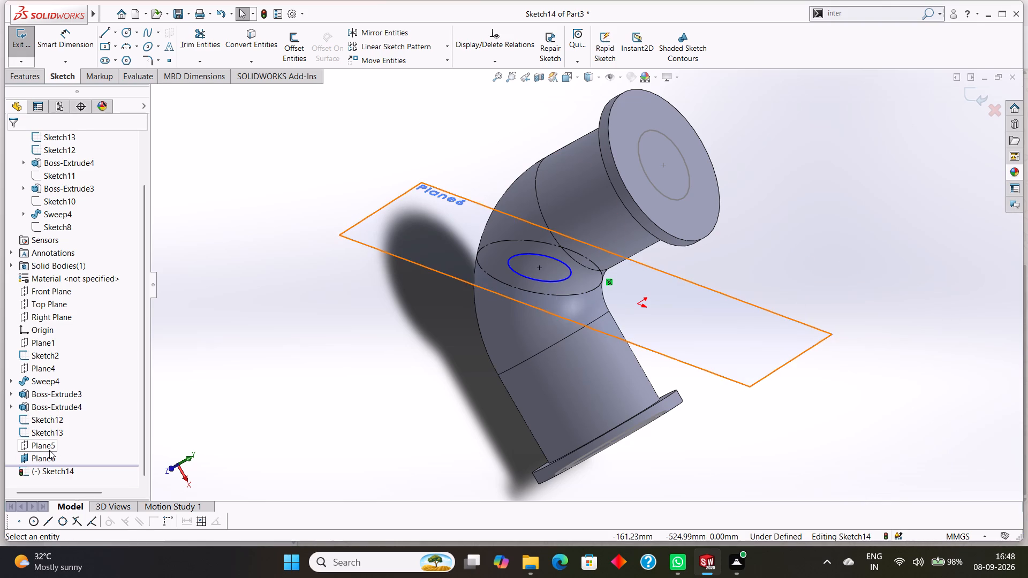
{"action": "left_click", "coordinate": [48, 455]}
{"action": "right_click", "coordinate": [48, 455]}
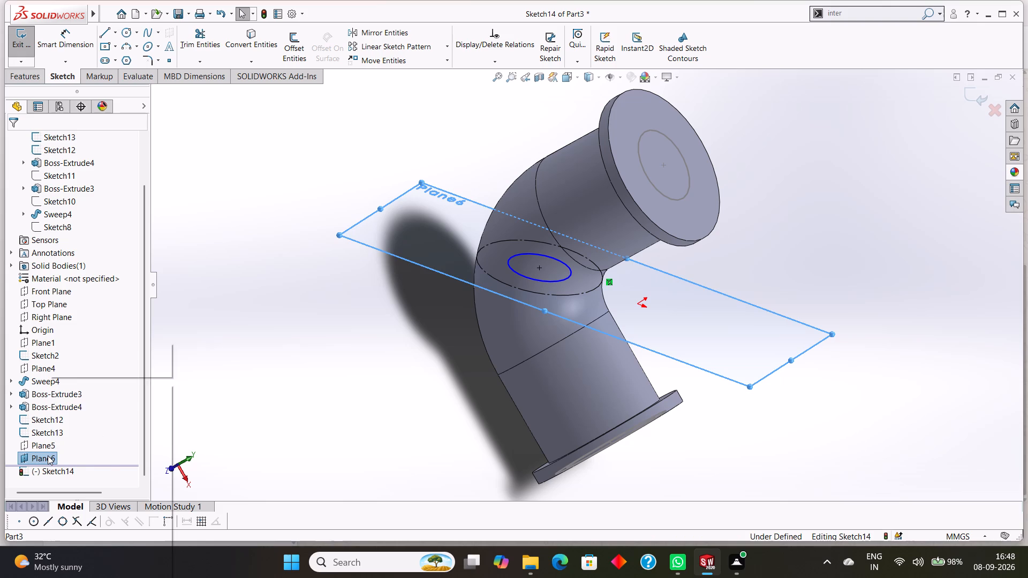
{"action": "left_click", "coordinate": [72, 366]}
{"action": "left_click", "coordinate": [327, 367]}
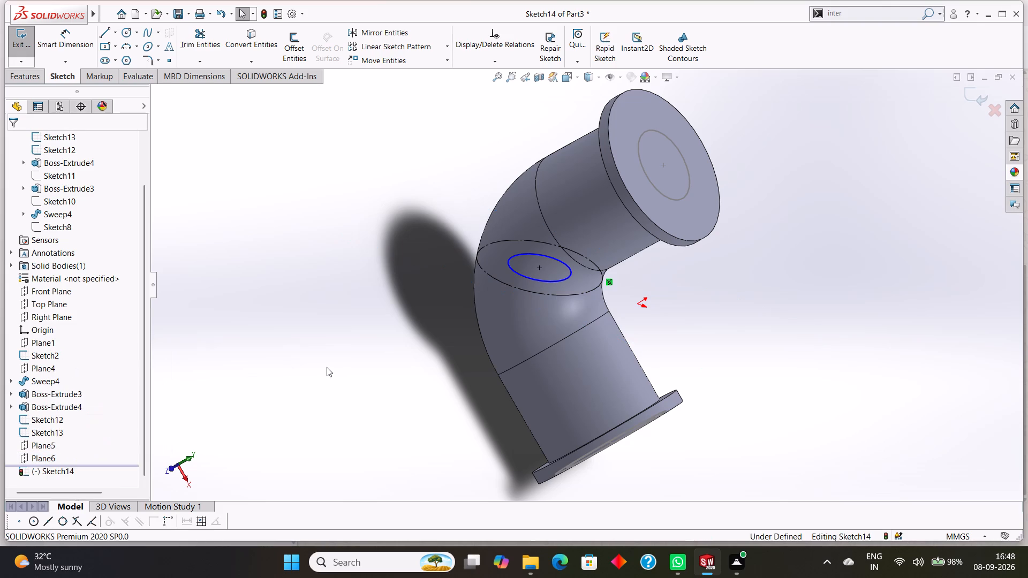
{"action": "left_click", "coordinate": [327, 367]}
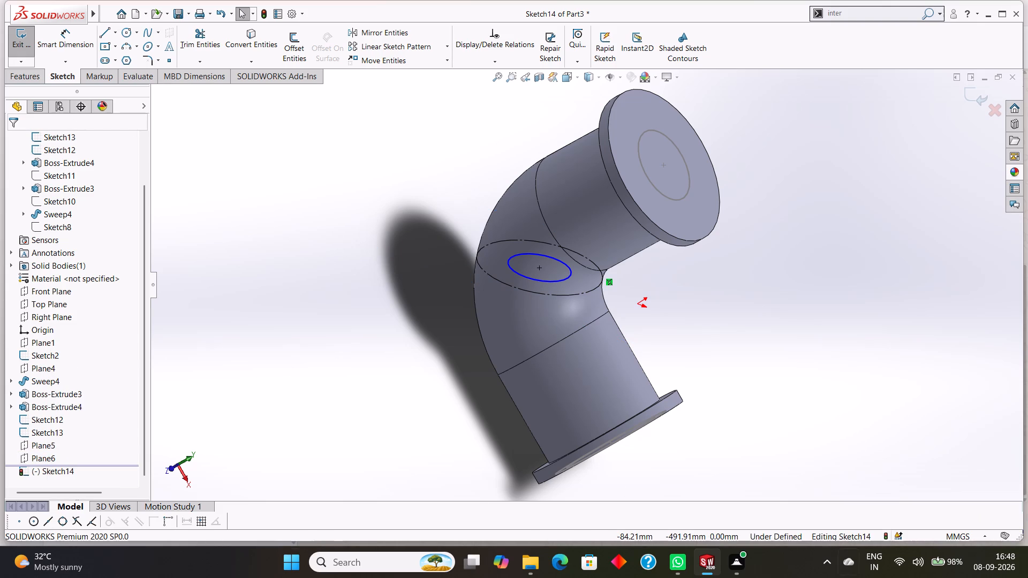
Exit the mid-bend bore sketch.
{"action": "left_click", "coordinate": [25, 83]}
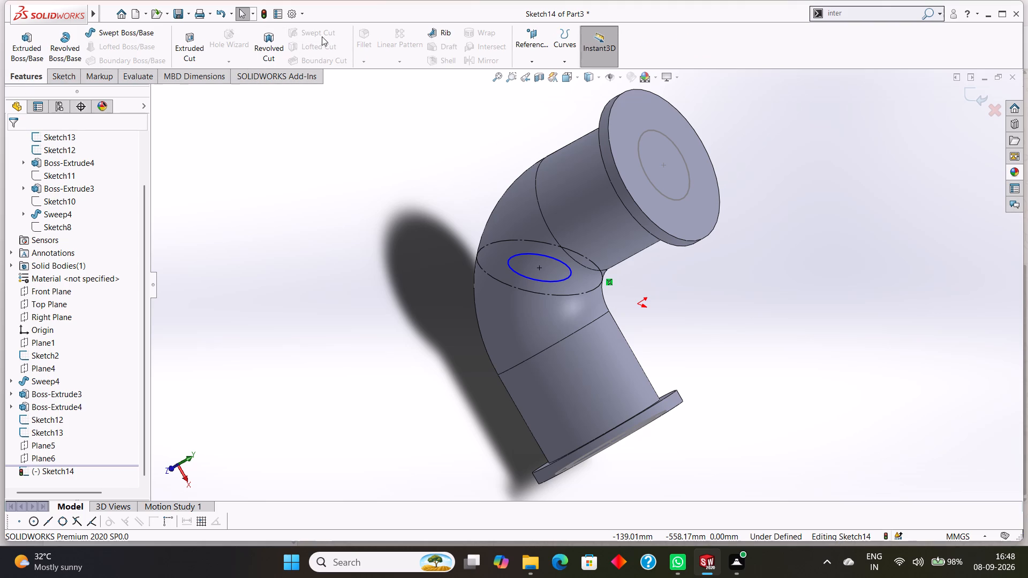
{"action": "left_click", "coordinate": [22, 75]}
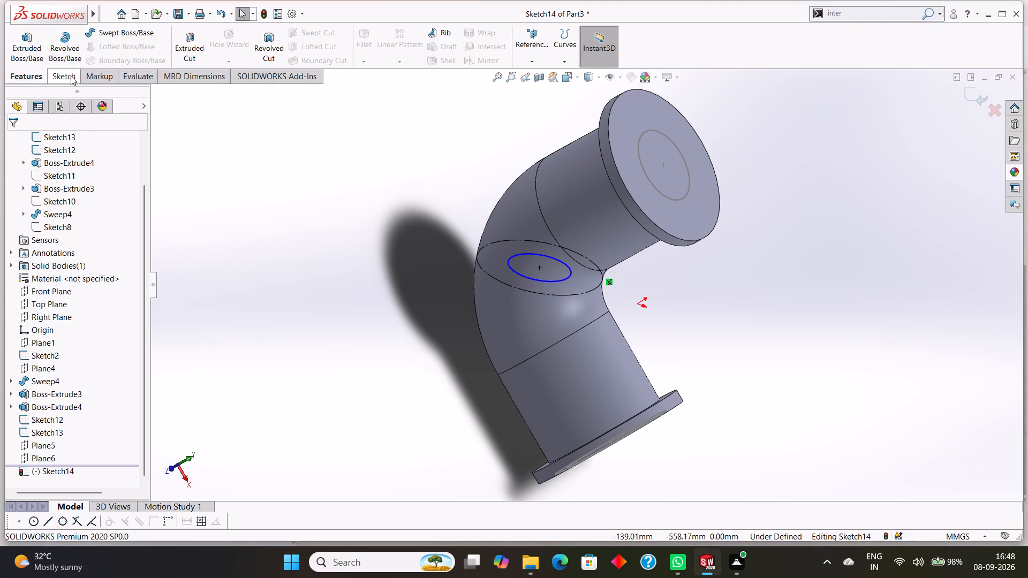
{"action": "left_click", "coordinate": [76, 76]}
{"action": "left_click", "coordinate": [20, 49]}
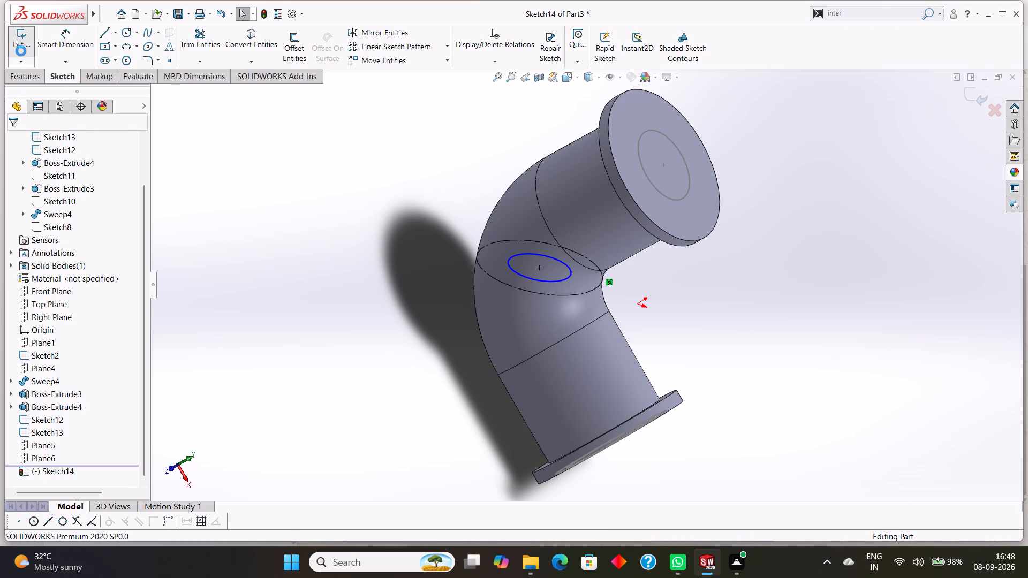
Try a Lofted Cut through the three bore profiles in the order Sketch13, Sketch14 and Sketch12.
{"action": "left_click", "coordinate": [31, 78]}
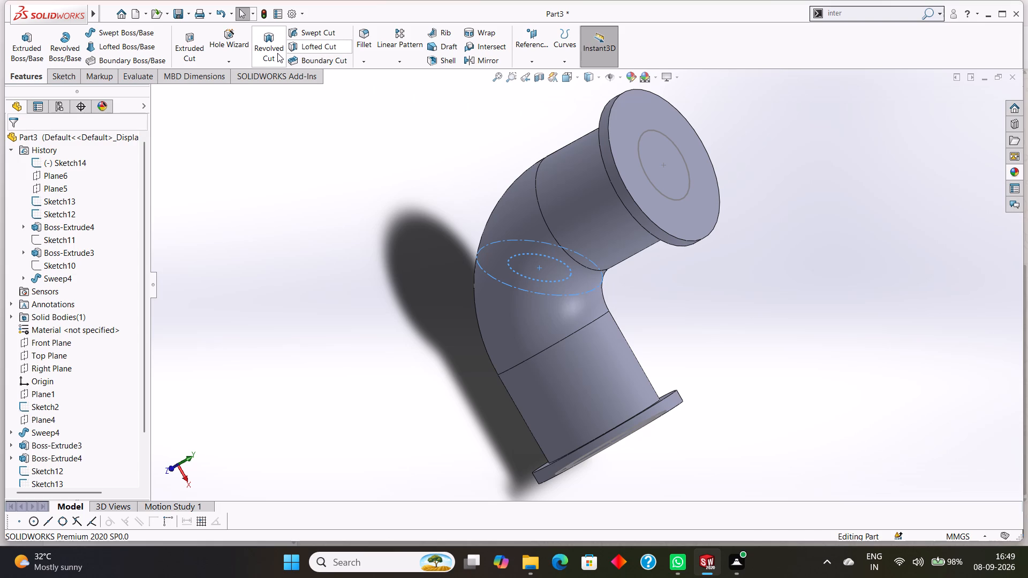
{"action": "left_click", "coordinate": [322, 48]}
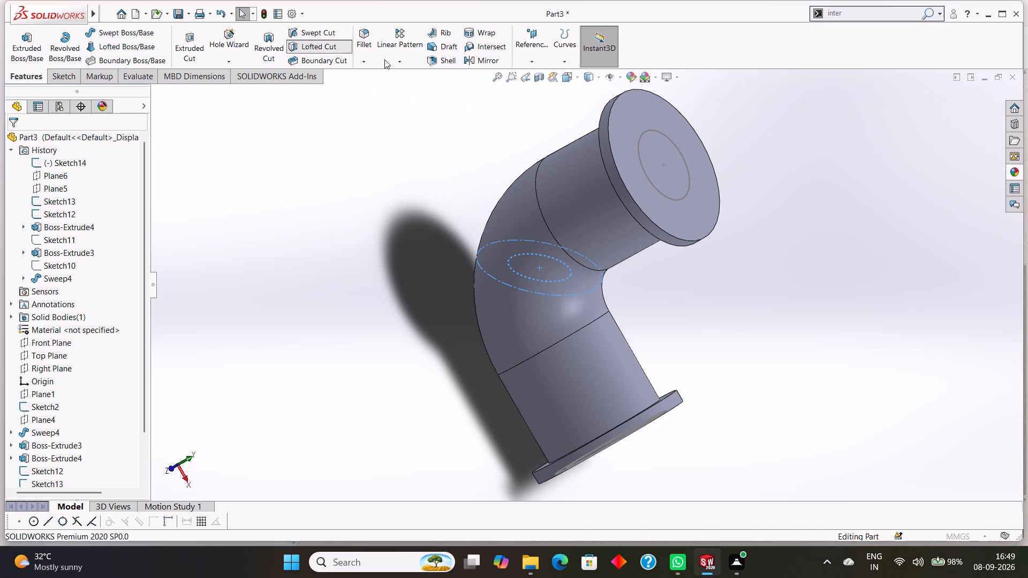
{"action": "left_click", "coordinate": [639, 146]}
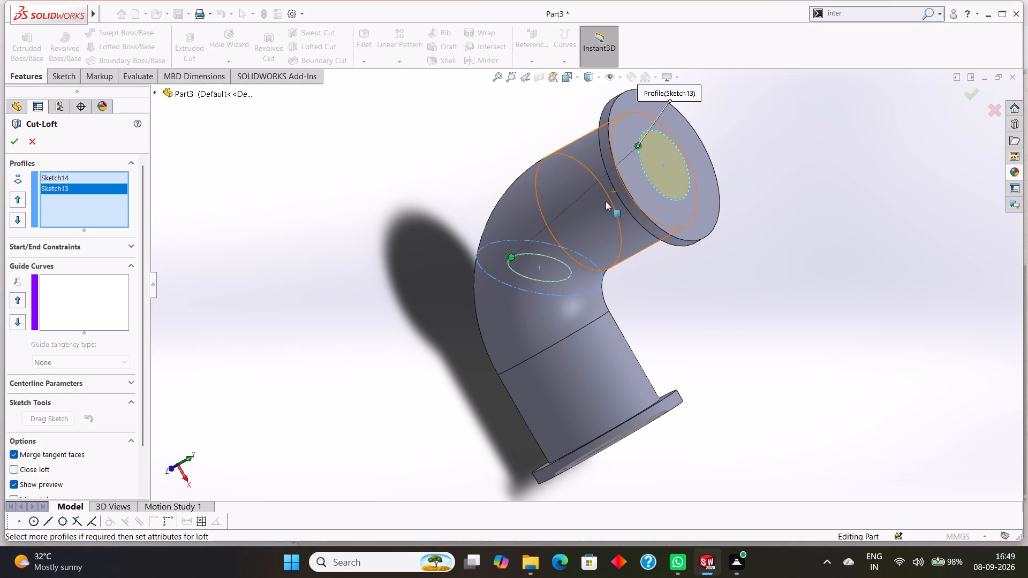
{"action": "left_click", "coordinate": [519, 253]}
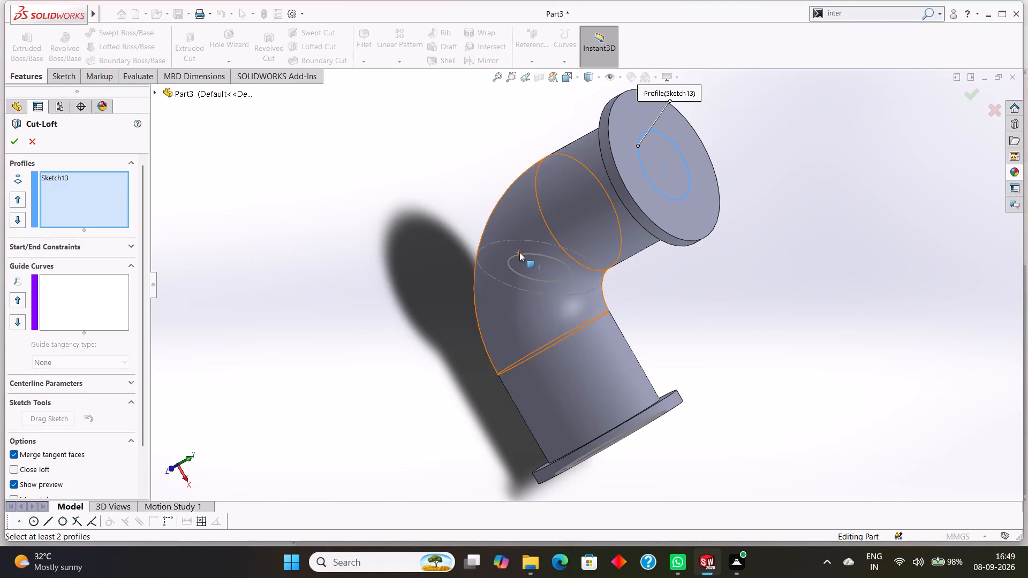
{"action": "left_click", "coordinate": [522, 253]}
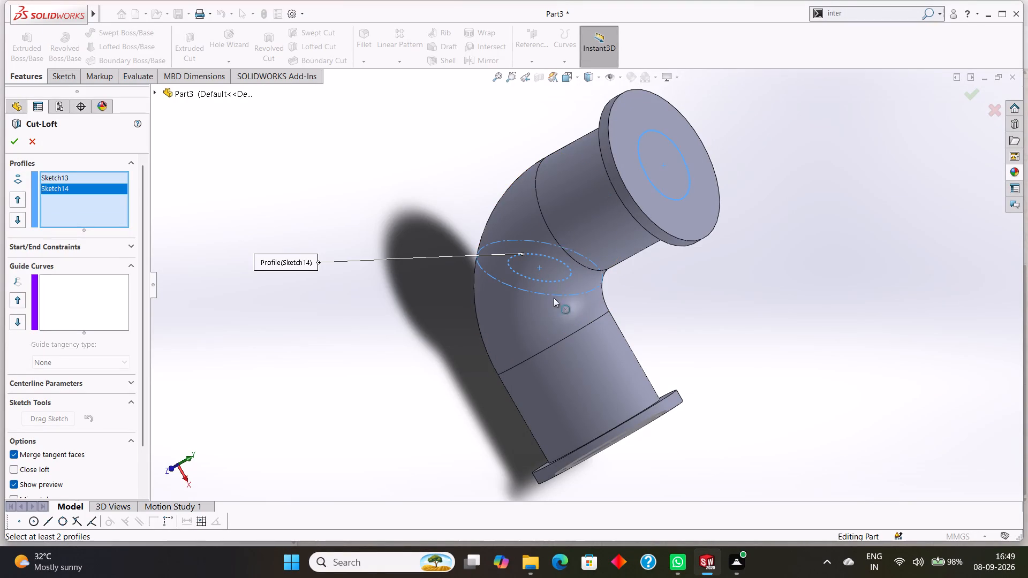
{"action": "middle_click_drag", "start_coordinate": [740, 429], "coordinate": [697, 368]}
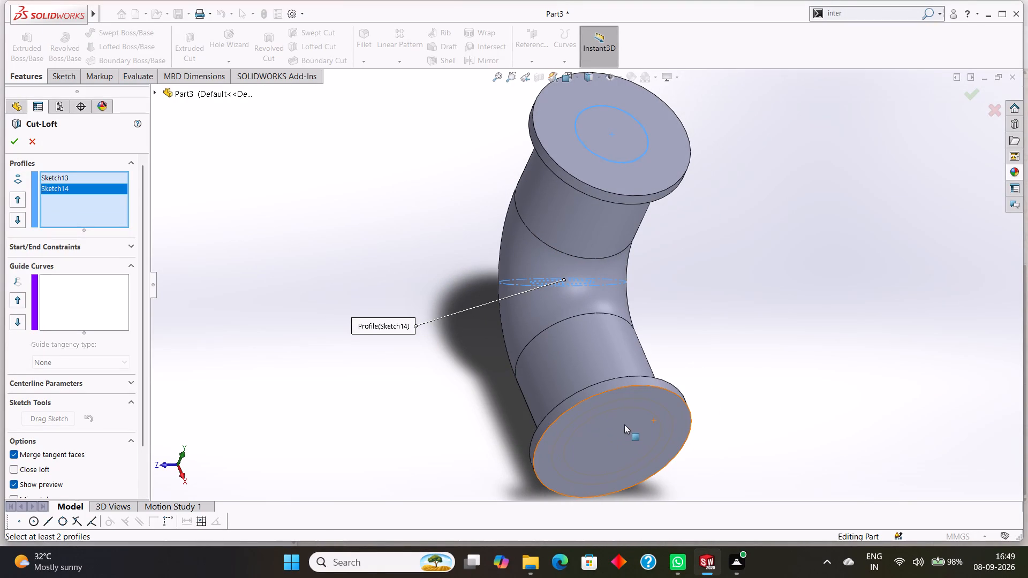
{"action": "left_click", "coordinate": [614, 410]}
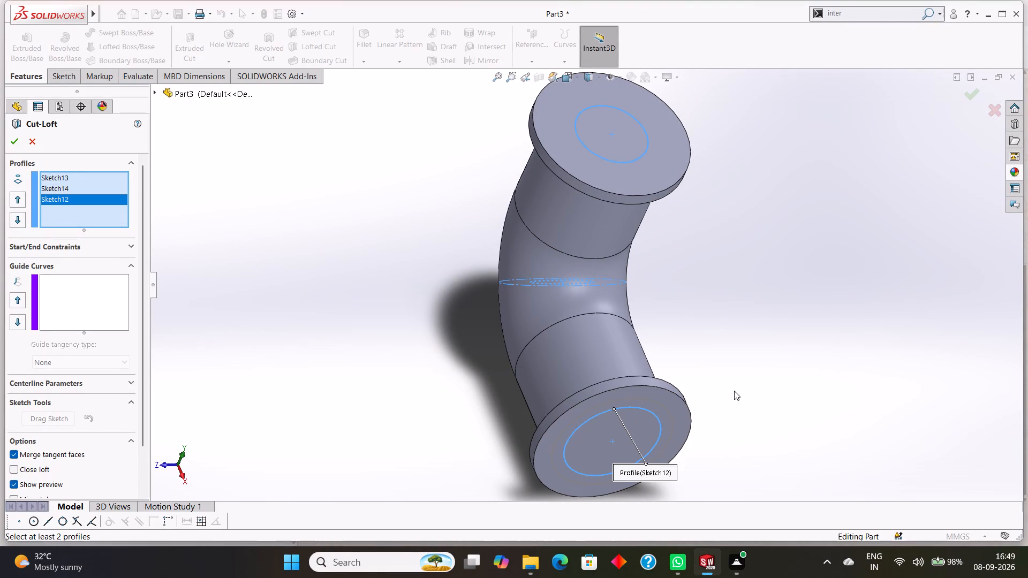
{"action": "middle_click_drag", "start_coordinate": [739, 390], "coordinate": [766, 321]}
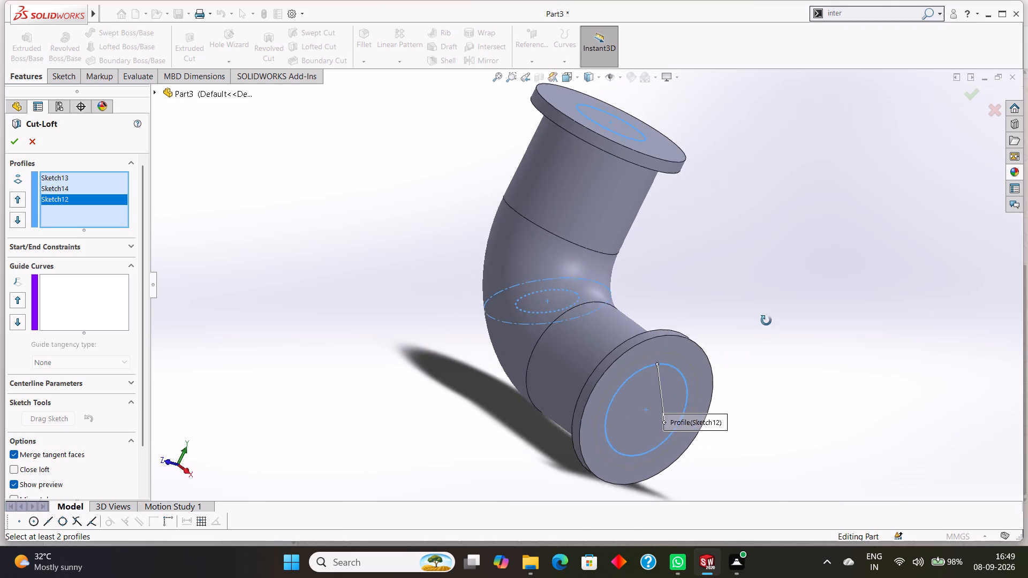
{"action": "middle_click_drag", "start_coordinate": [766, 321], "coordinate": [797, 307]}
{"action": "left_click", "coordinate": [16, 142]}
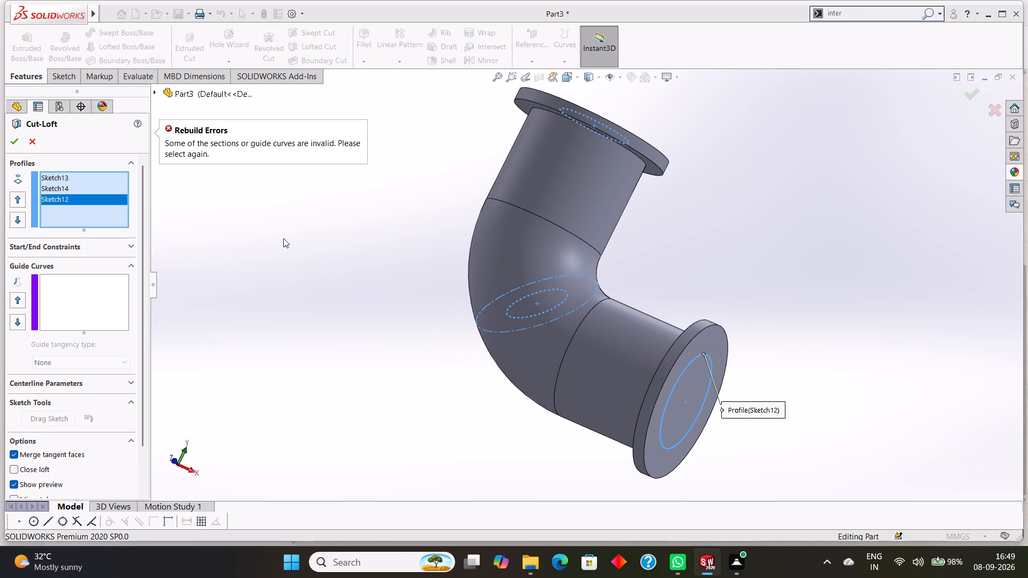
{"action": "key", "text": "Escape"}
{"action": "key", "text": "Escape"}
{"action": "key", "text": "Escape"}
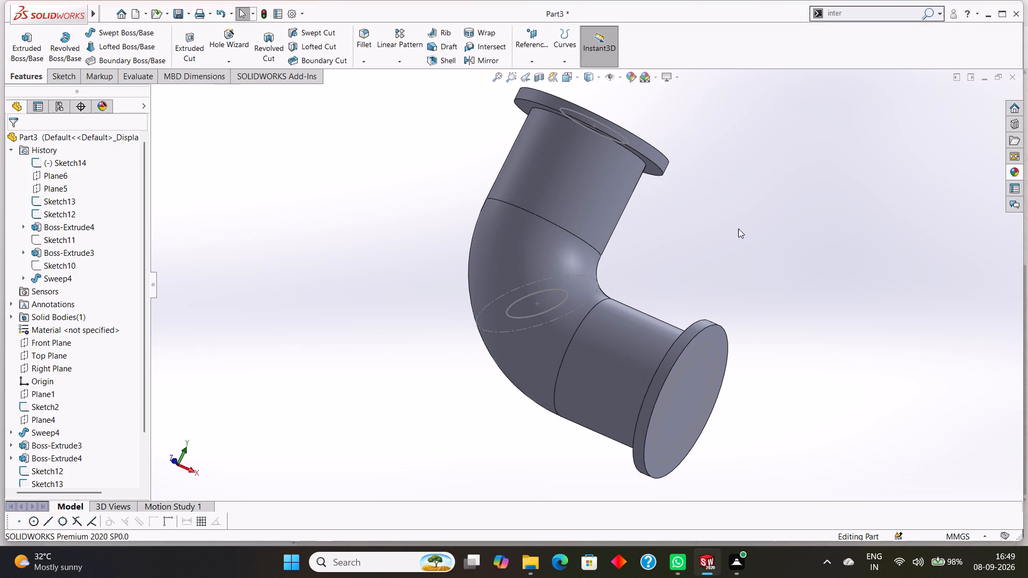
Try to create a Boundary Boss/Base with Sketch12, Sketch14 and Sketch13 as the Direction 1 profiles.
{"action": "middle_click_drag", "start_coordinate": [738, 229], "coordinate": [709, 256]}
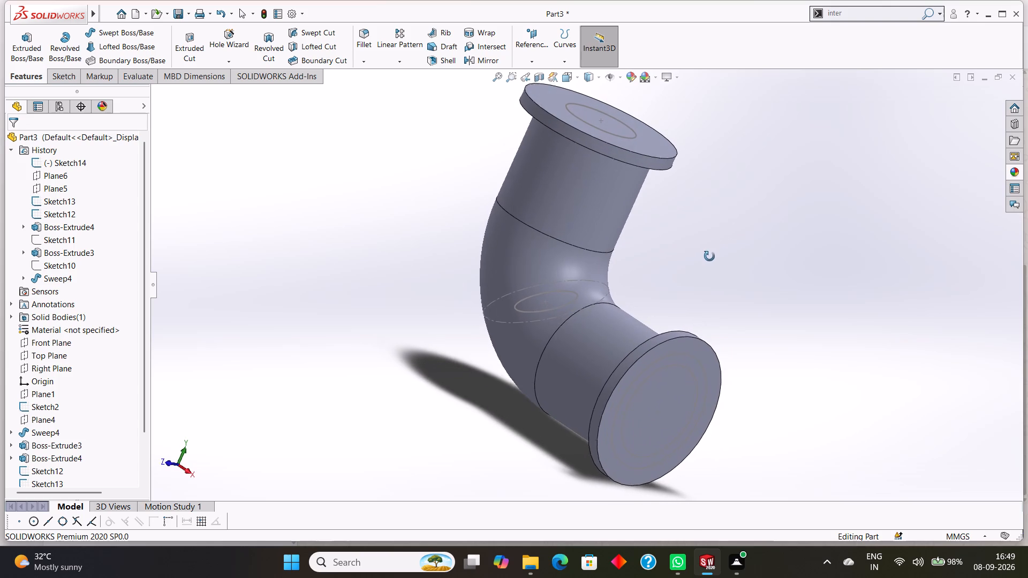
{"action": "middle_click_drag", "start_coordinate": [709, 256], "coordinate": [710, 257]}
{"action": "left_click", "coordinate": [126, 59]}
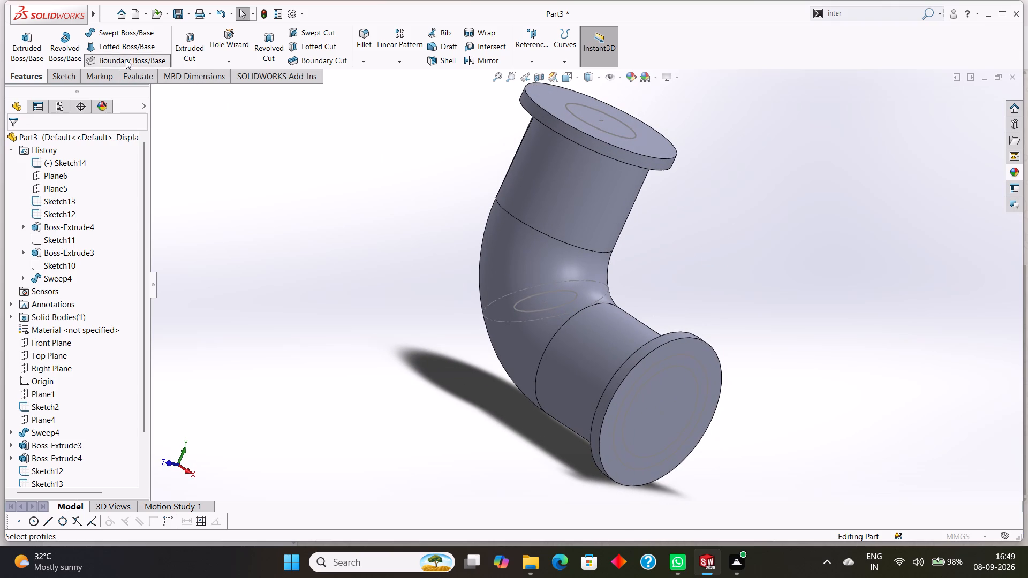
{"action": "left_click", "coordinate": [647, 381]}
{"action": "left_click", "coordinate": [552, 308]}
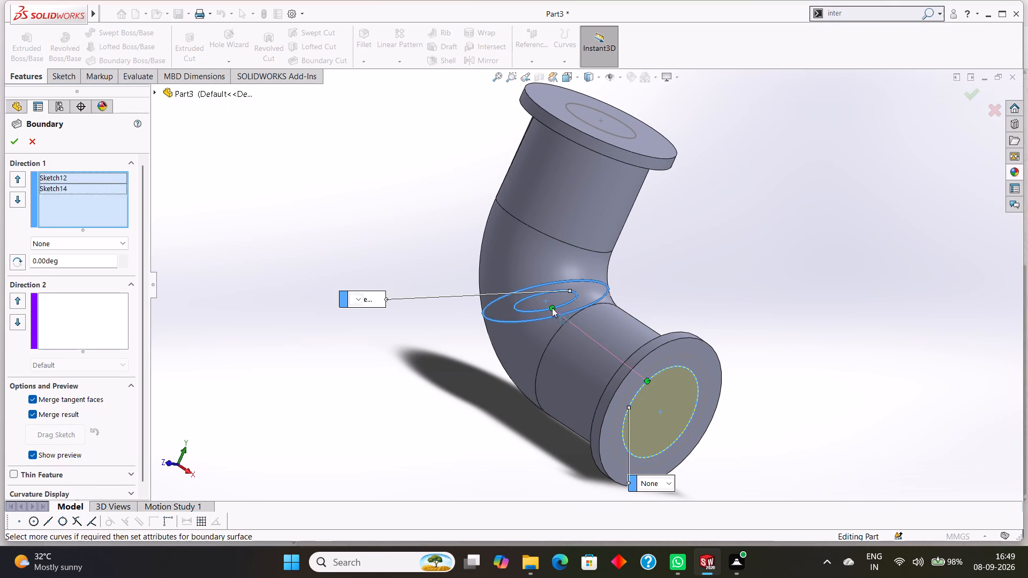
{"action": "left_click", "coordinate": [599, 128]}
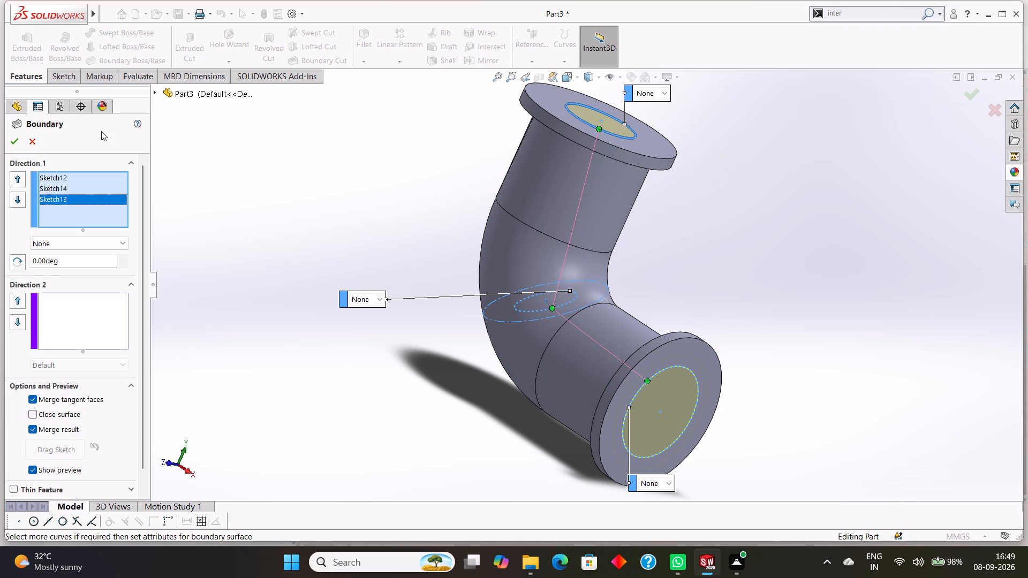
{"action": "left_click", "coordinate": [14, 141]}
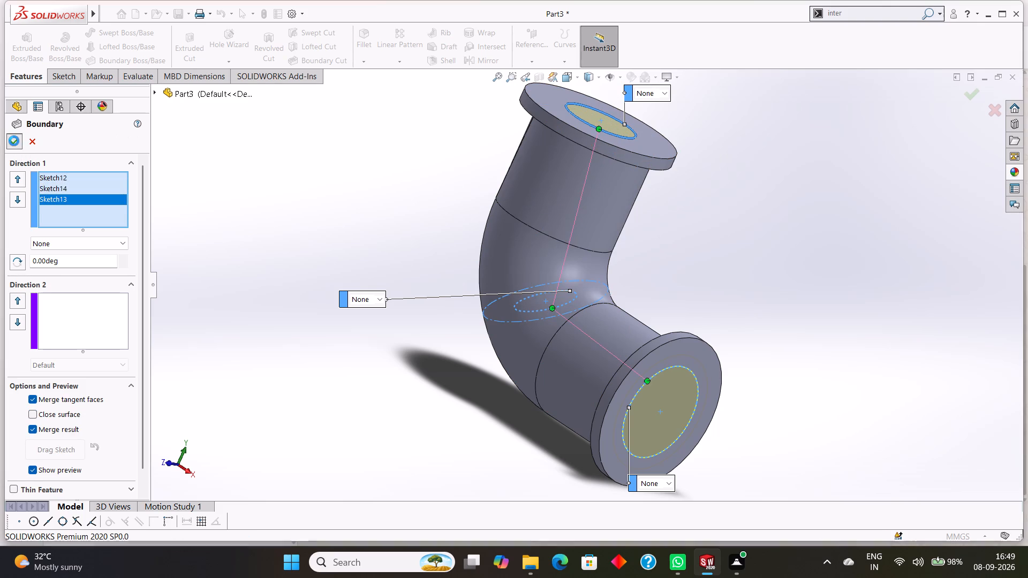
{"action": "left_click", "coordinate": [13, 141]}
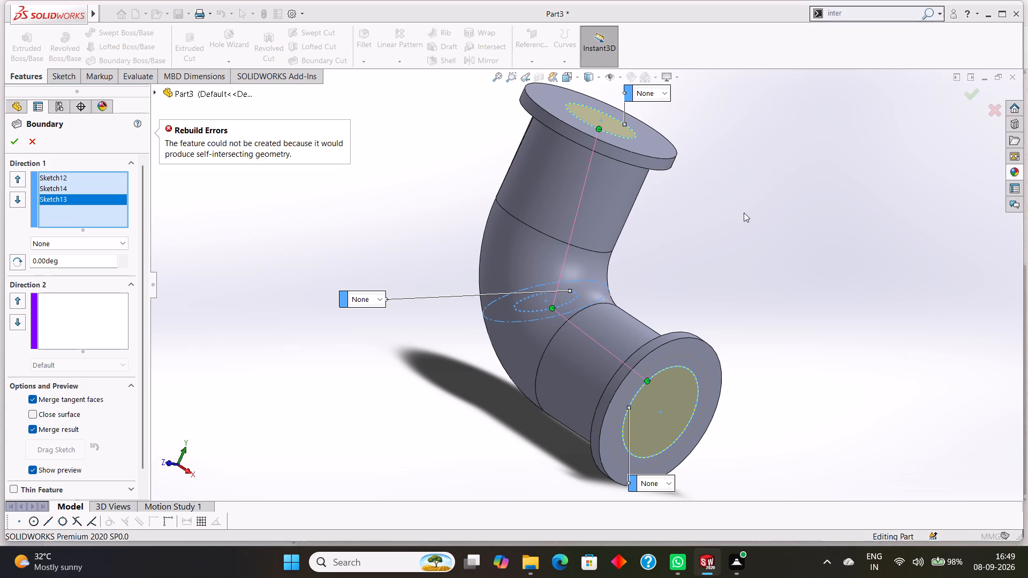
Set the tangency of all three boundary profiles to Normal To Profile and try building the feature again.
{"action": "middle_click_drag", "start_coordinate": [807, 199], "coordinate": [779, 287]}
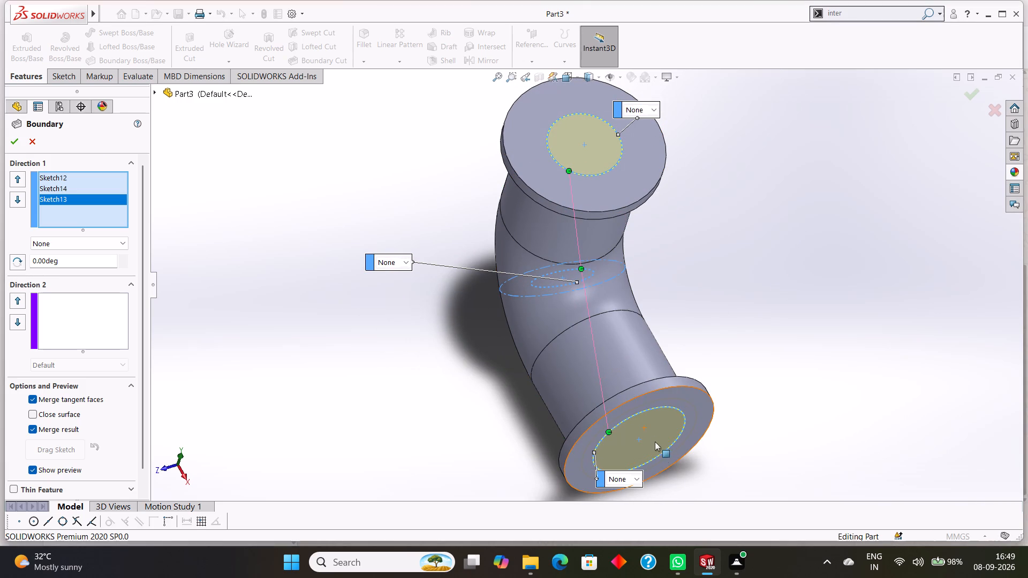
{"action": "left_click", "coordinate": [631, 477]}
{"action": "left_click", "coordinate": [638, 518]}
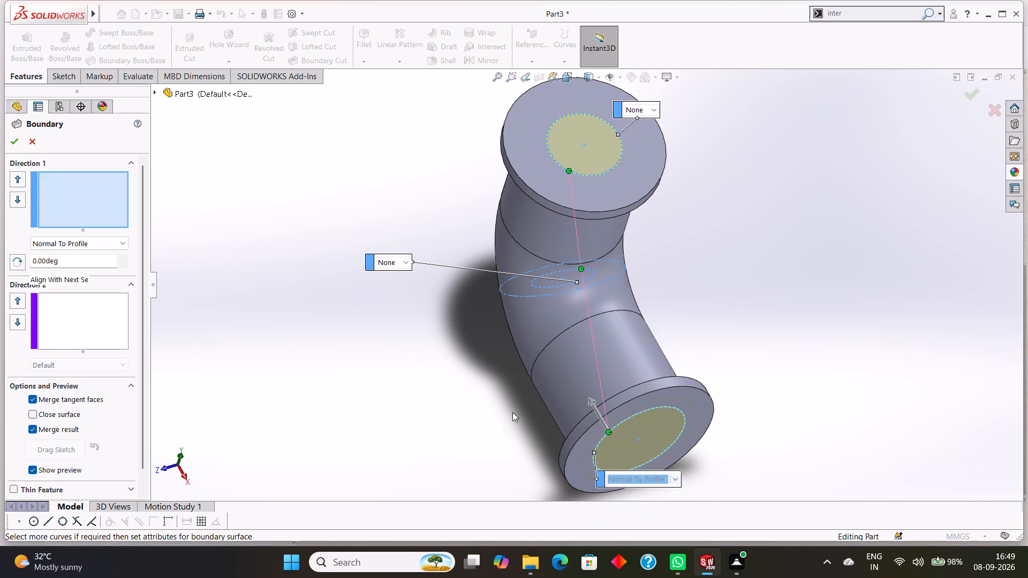
{"action": "left_click", "coordinate": [391, 264]}
{"action": "left_click", "coordinate": [400, 291]}
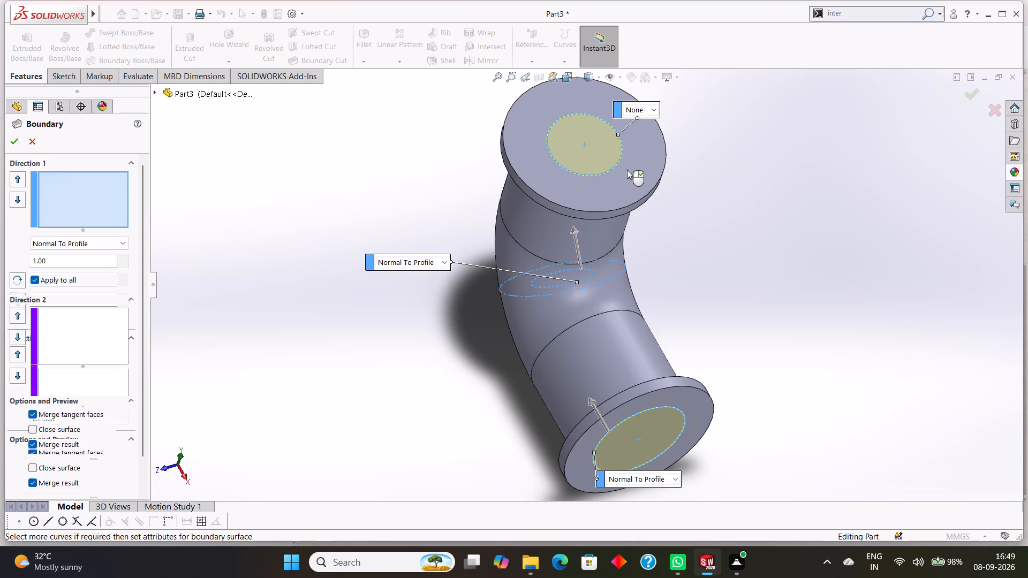
{"action": "left_click", "coordinate": [652, 107]}
{"action": "left_click", "coordinate": [653, 147]}
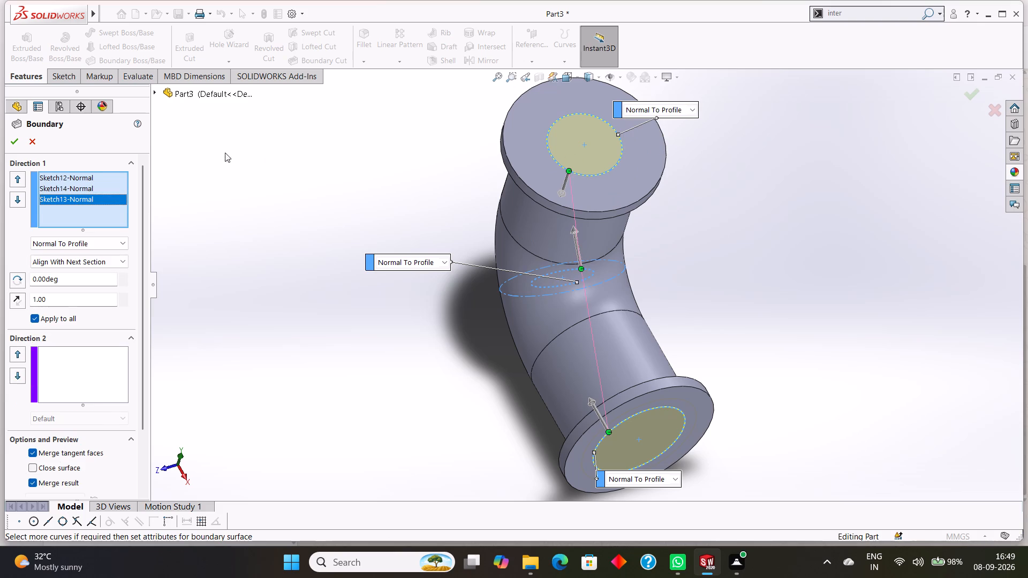
{"action": "left_click", "coordinate": [18, 138]}
{"action": "left_click", "coordinate": [18, 138]}
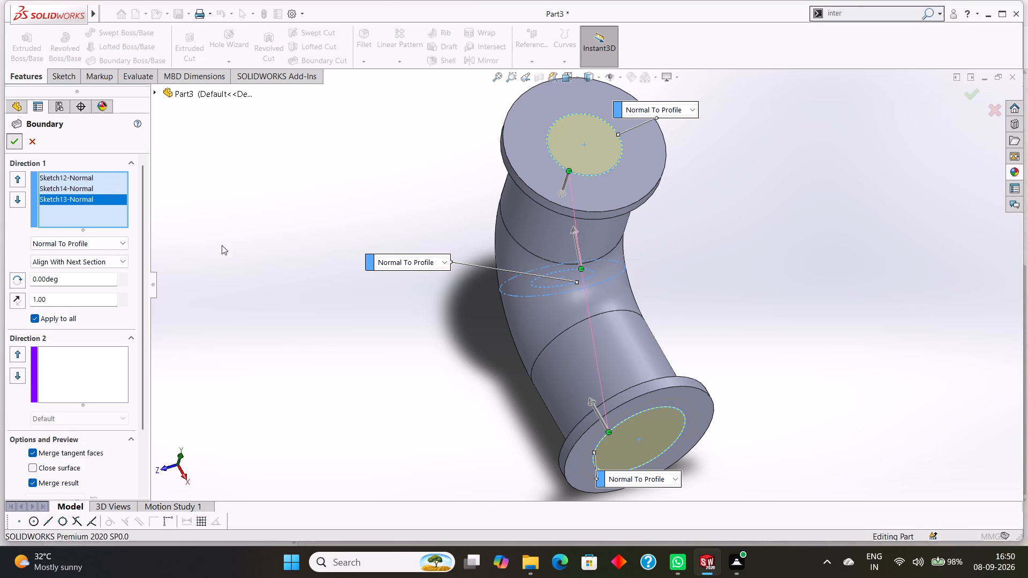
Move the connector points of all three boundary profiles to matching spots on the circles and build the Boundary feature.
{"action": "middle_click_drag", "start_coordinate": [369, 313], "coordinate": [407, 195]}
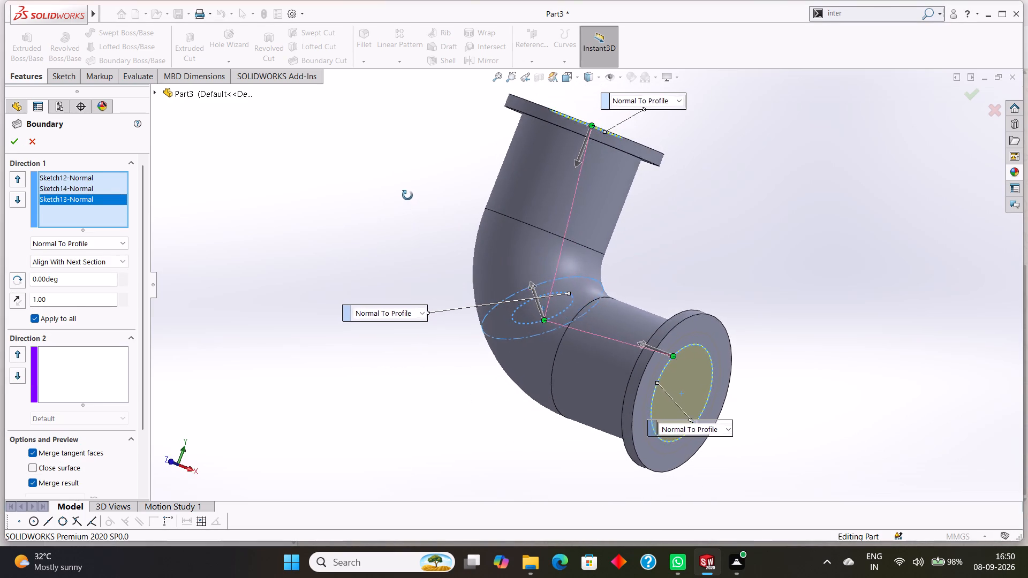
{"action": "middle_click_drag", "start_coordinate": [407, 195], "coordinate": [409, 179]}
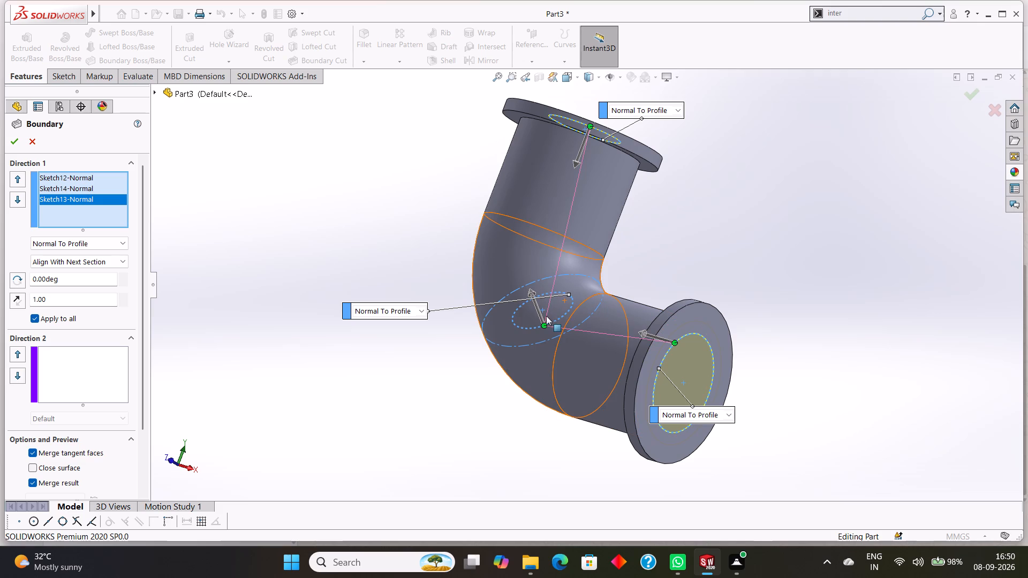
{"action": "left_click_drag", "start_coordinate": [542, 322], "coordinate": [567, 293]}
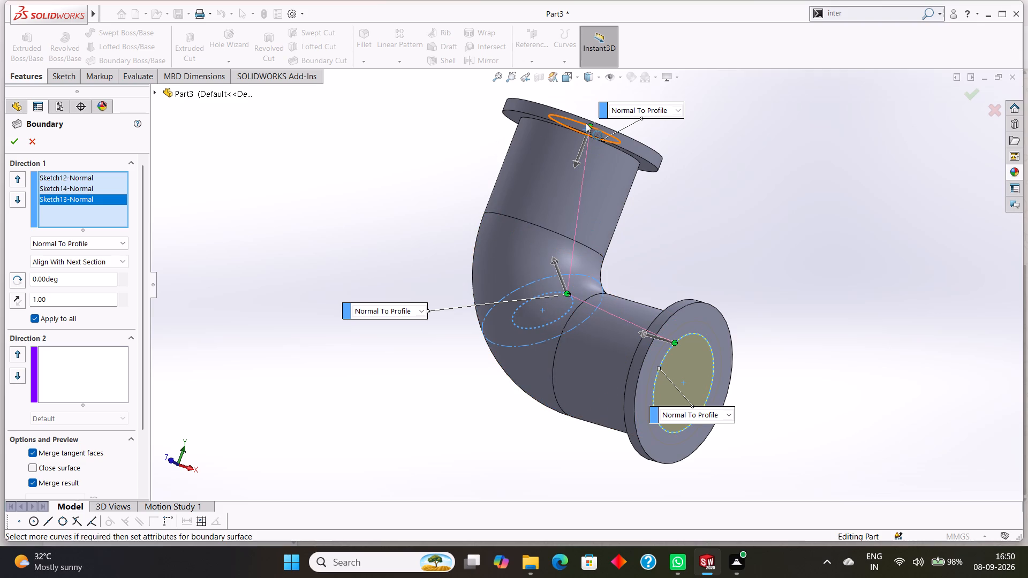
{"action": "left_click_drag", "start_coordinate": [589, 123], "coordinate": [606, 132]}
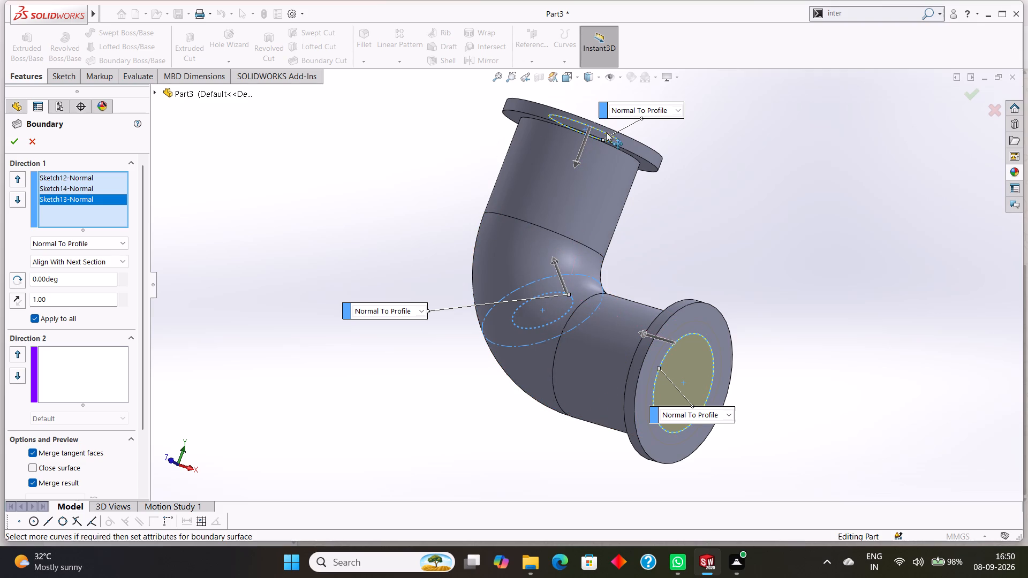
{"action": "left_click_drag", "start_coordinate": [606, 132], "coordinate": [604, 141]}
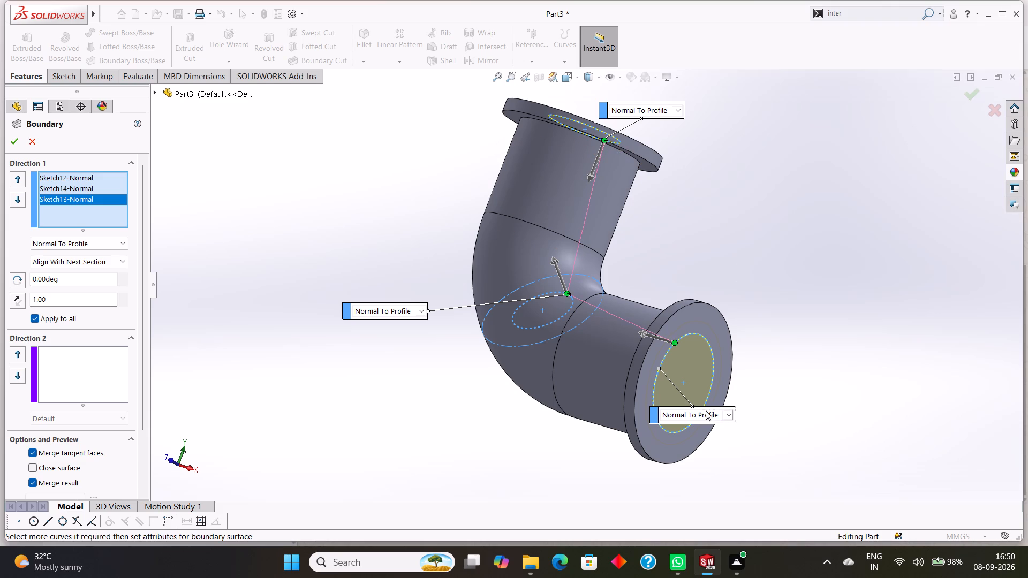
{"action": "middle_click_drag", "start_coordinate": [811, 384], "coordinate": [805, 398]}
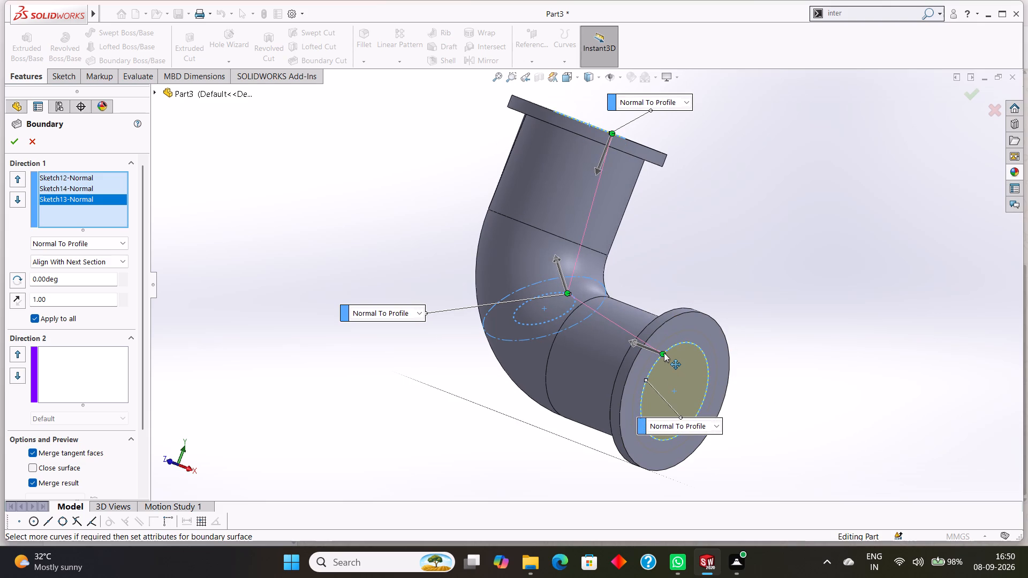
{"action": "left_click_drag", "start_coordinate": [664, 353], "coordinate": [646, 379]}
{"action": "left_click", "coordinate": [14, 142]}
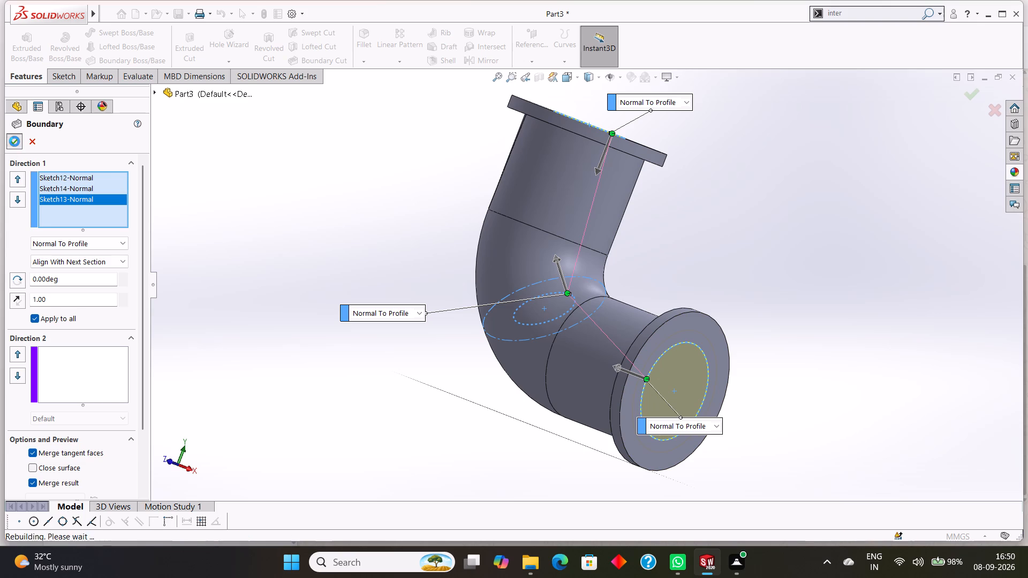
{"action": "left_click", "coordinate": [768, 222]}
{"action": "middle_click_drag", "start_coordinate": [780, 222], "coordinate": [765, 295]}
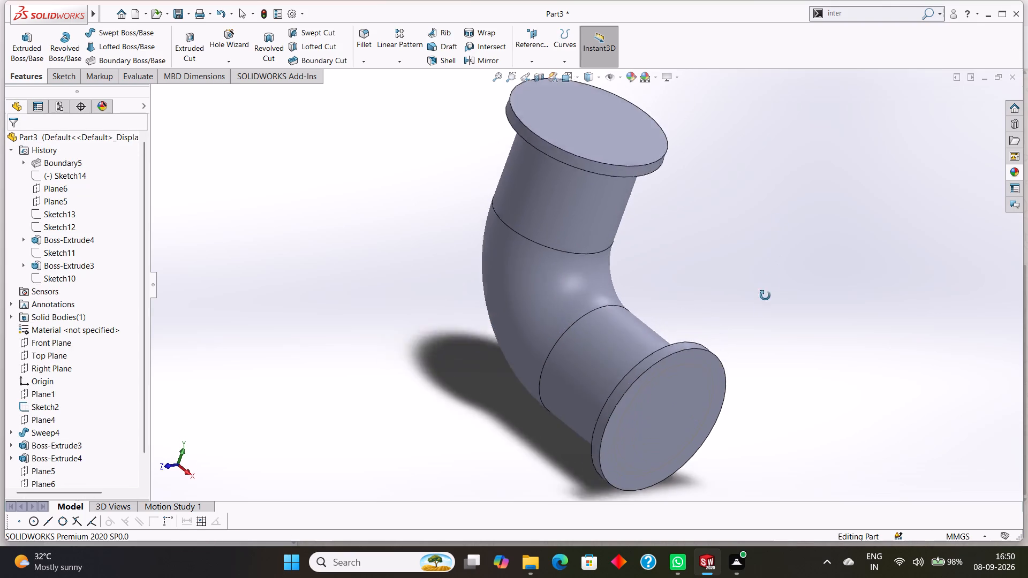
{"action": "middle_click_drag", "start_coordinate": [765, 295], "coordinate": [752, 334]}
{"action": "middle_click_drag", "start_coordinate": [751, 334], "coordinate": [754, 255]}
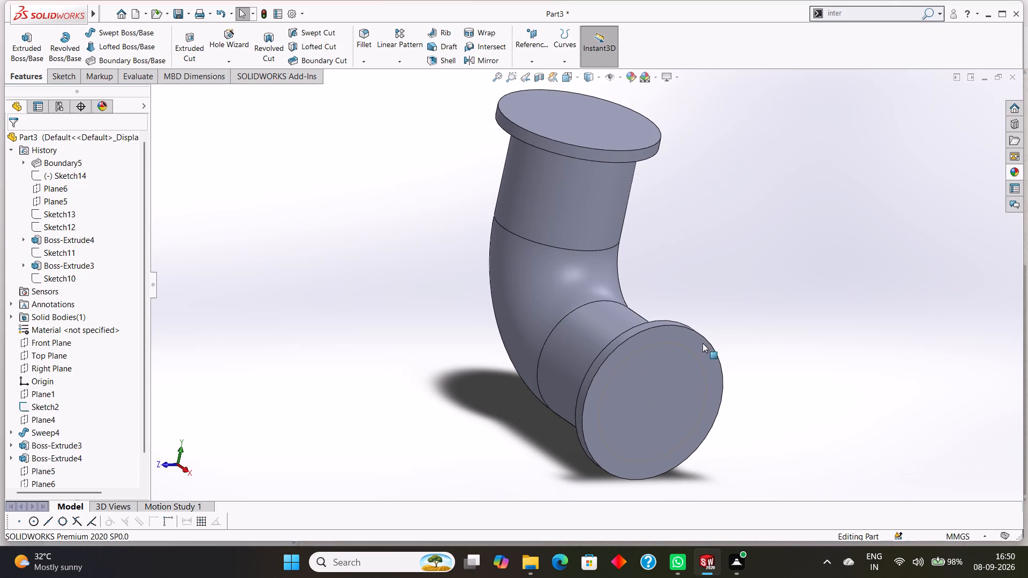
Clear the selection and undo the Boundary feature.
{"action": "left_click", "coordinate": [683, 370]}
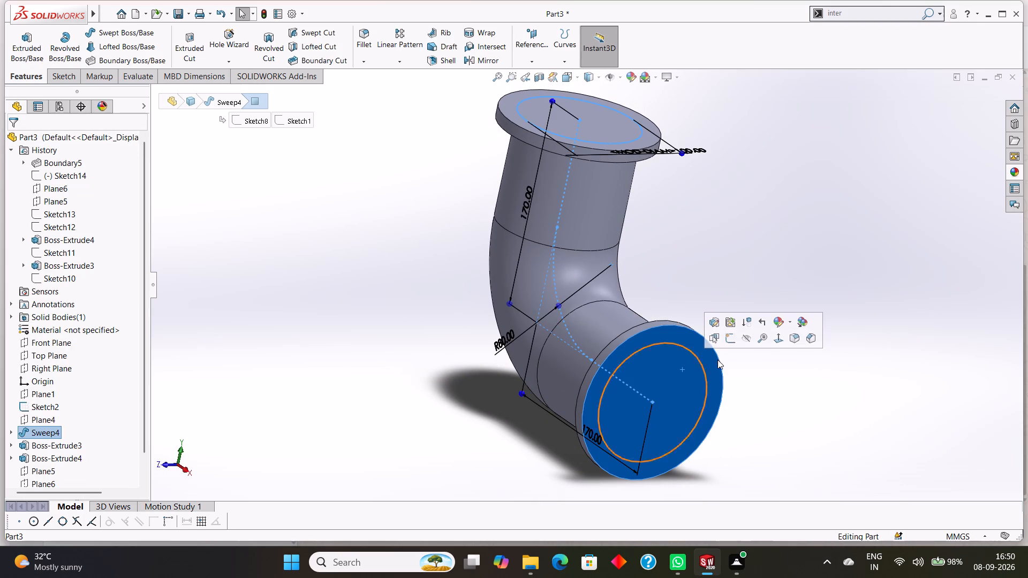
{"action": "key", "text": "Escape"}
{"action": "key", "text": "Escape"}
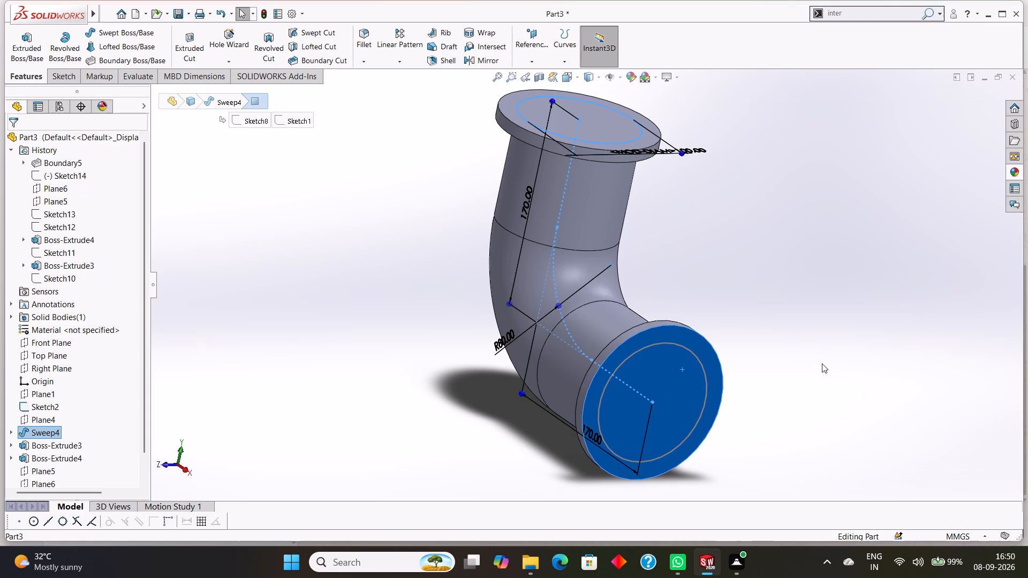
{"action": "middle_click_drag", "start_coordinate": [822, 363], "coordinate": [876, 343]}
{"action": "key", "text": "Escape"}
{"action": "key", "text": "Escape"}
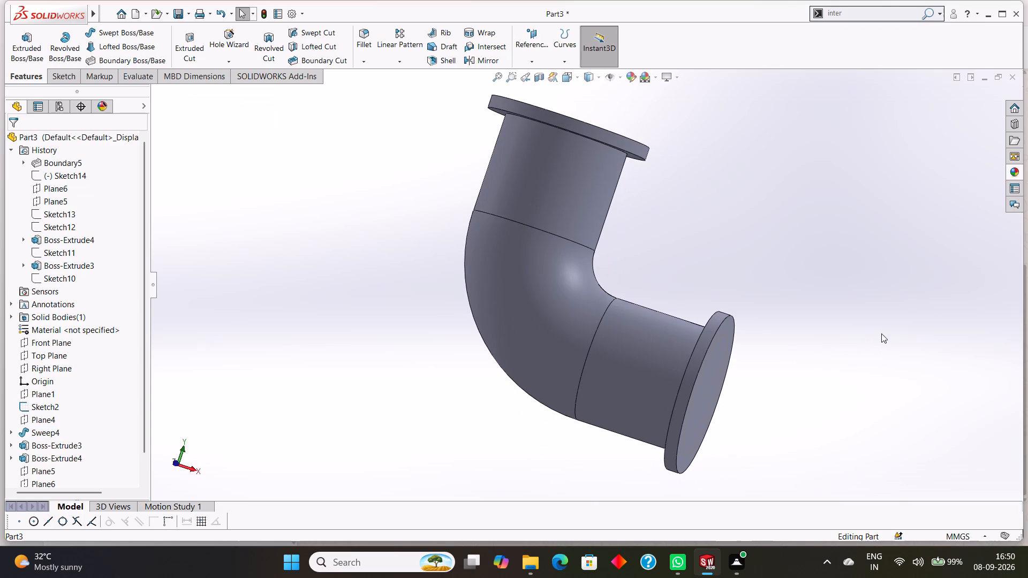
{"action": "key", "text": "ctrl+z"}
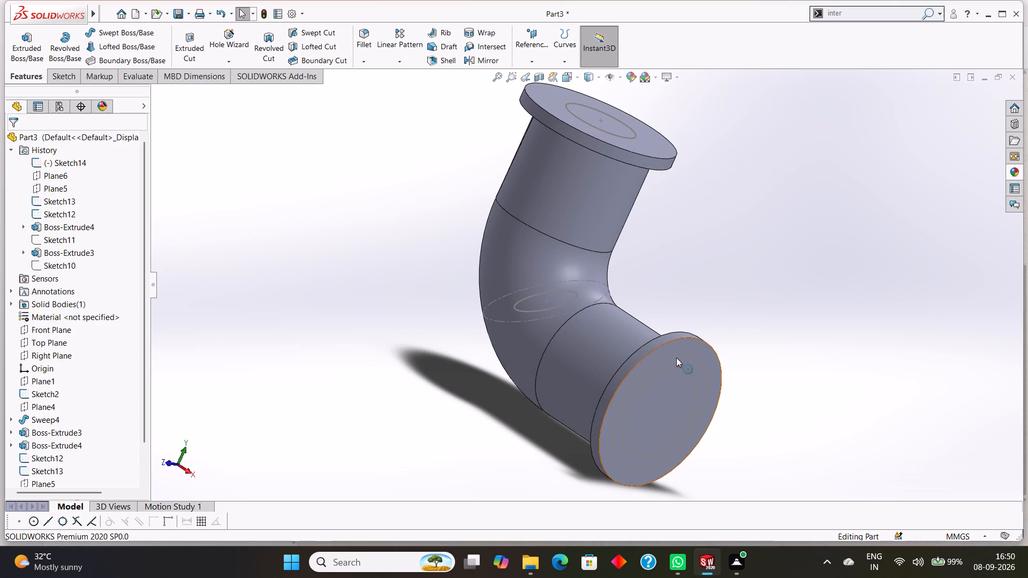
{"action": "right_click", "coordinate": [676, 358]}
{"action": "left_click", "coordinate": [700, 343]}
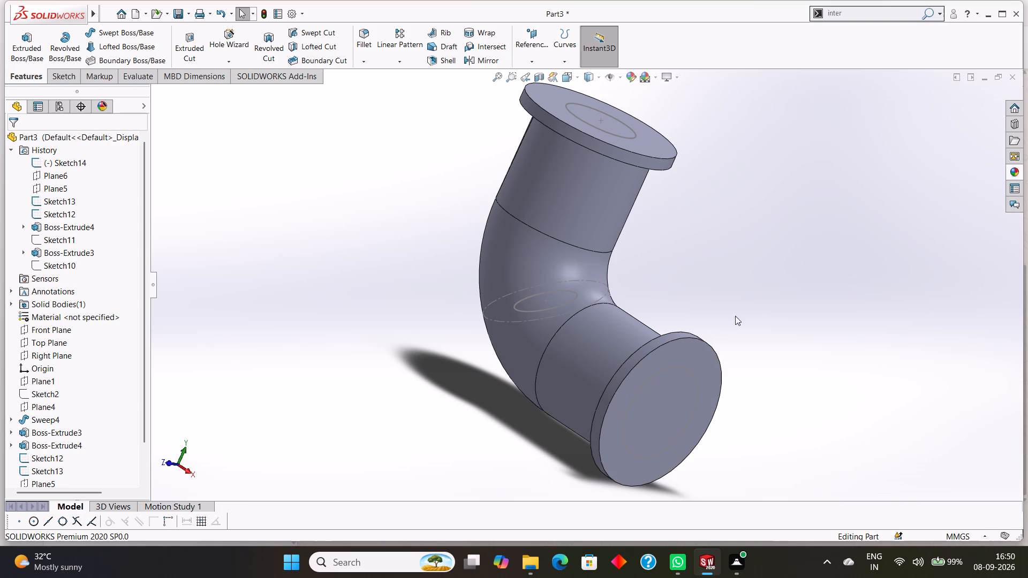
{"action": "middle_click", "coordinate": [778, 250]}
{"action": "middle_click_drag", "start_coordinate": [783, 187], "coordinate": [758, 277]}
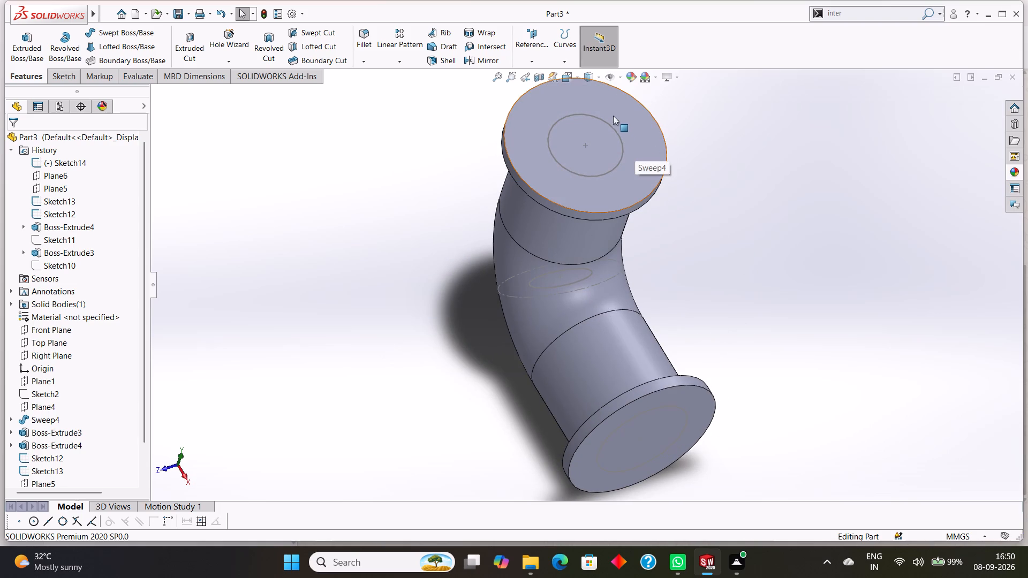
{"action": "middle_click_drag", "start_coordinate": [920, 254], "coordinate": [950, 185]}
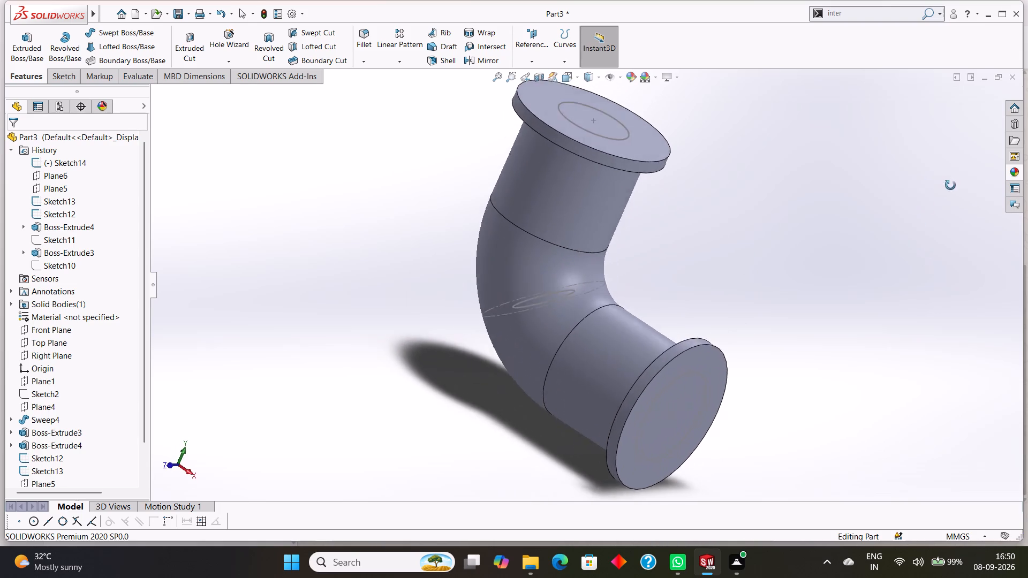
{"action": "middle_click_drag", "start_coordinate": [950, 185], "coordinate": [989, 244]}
Hide the mid-bend bore sketch, Sketch14.
{"action": "left_click", "coordinate": [577, 307]}
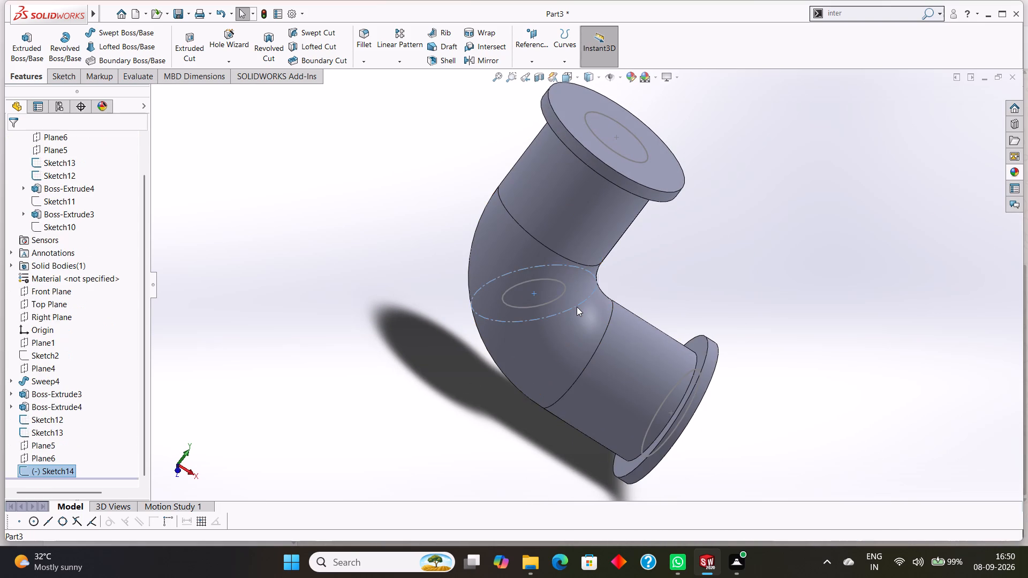
{"action": "right_click", "coordinate": [577, 307]}
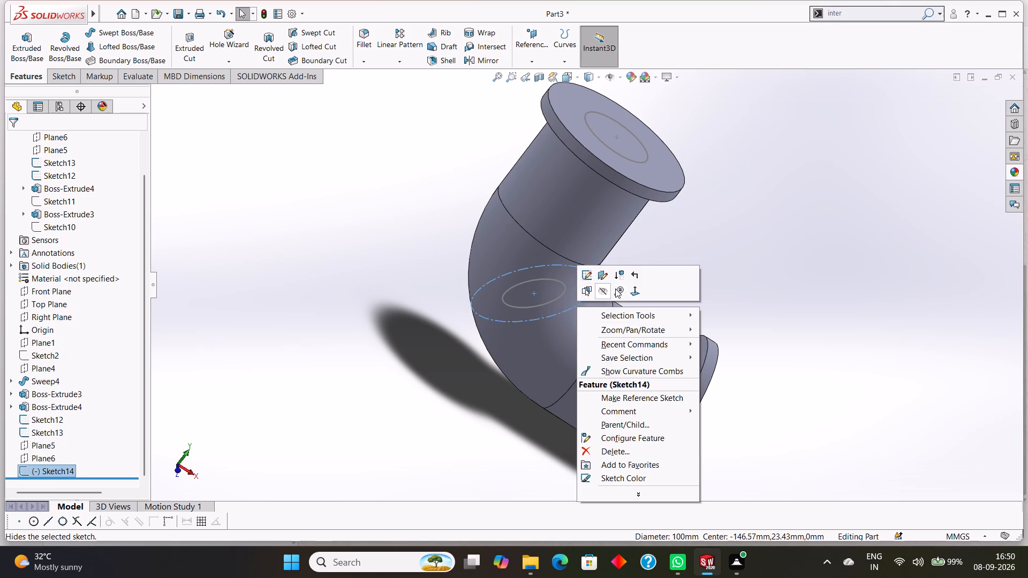
{"action": "left_click", "coordinate": [604, 288]}
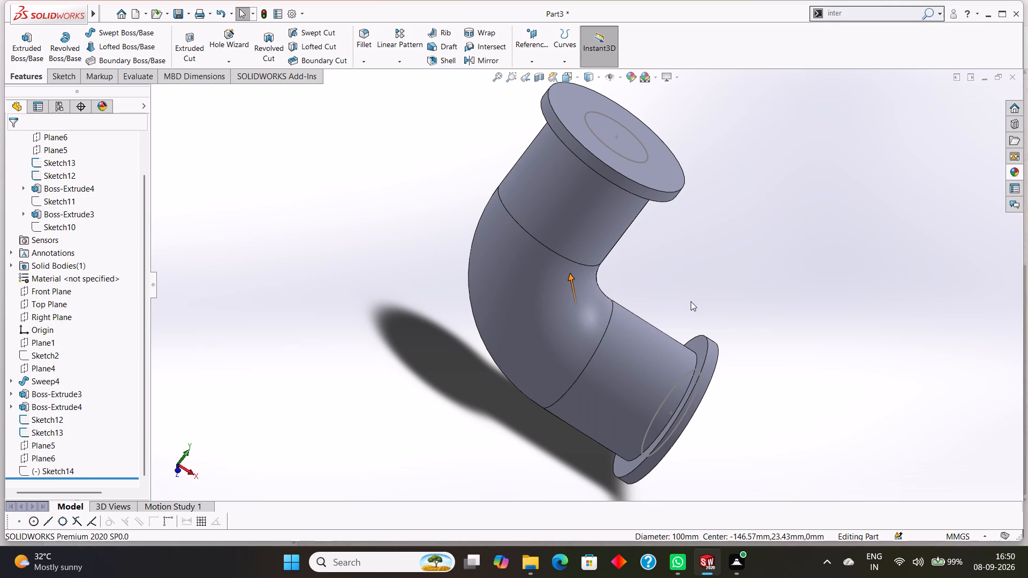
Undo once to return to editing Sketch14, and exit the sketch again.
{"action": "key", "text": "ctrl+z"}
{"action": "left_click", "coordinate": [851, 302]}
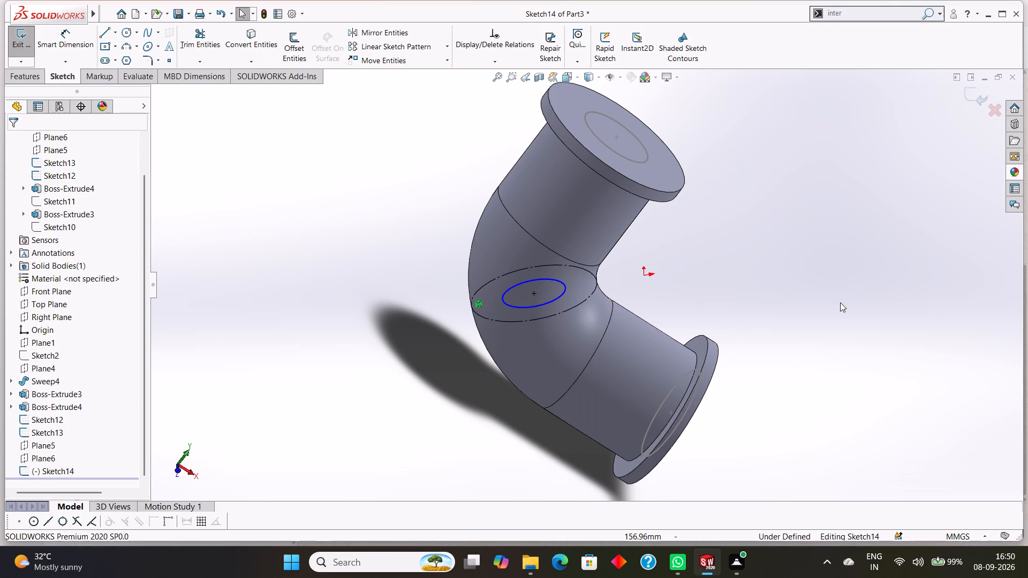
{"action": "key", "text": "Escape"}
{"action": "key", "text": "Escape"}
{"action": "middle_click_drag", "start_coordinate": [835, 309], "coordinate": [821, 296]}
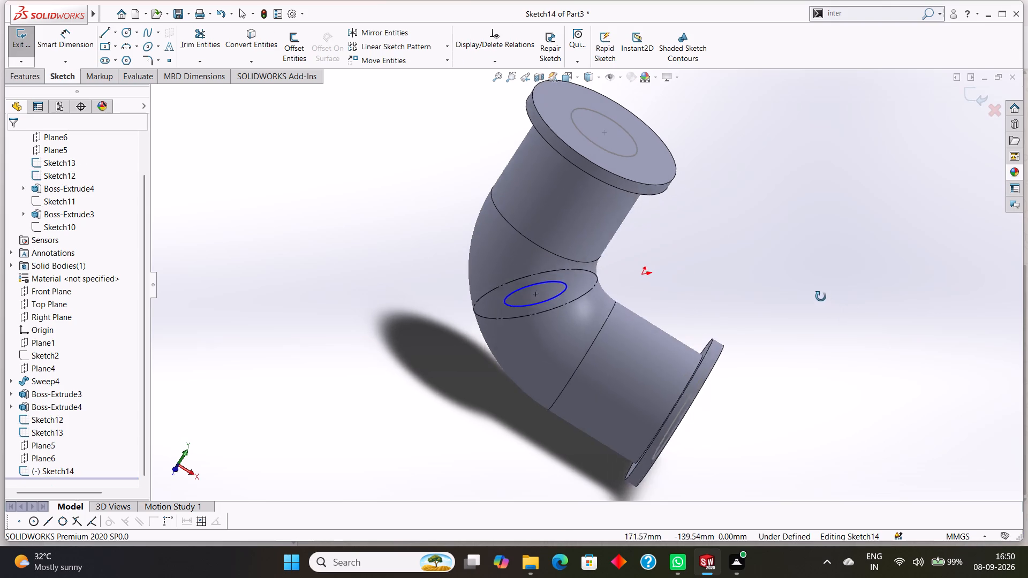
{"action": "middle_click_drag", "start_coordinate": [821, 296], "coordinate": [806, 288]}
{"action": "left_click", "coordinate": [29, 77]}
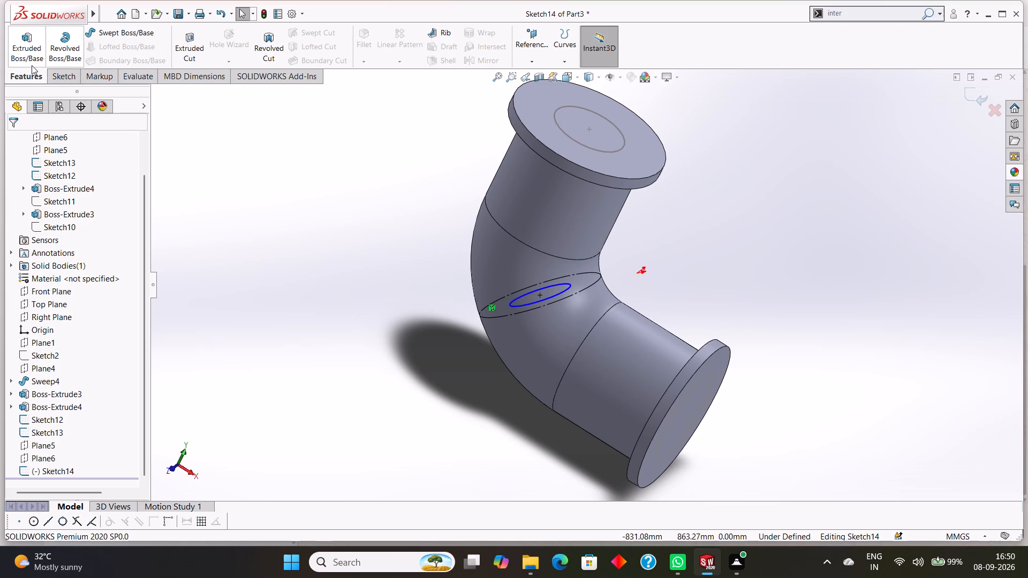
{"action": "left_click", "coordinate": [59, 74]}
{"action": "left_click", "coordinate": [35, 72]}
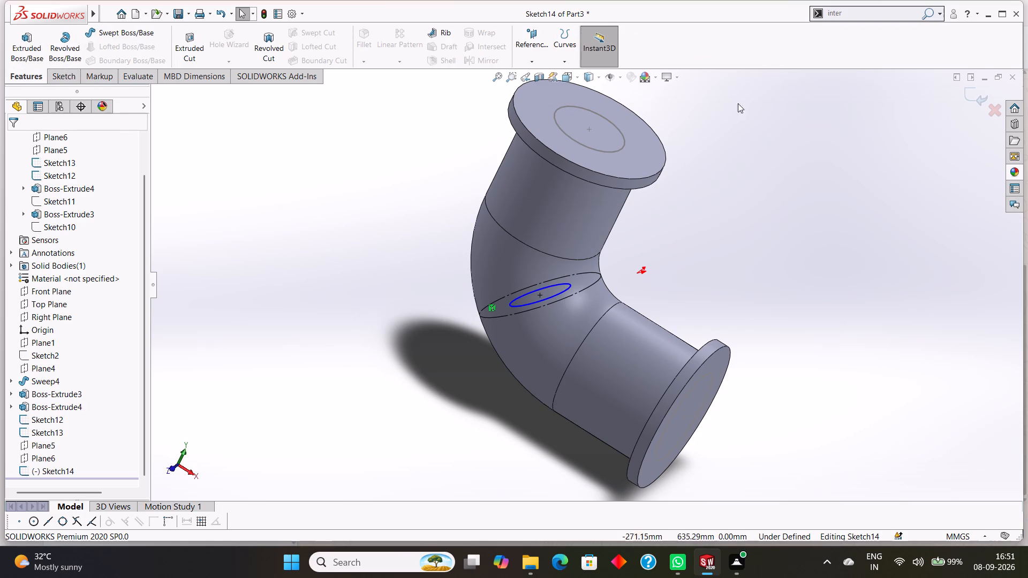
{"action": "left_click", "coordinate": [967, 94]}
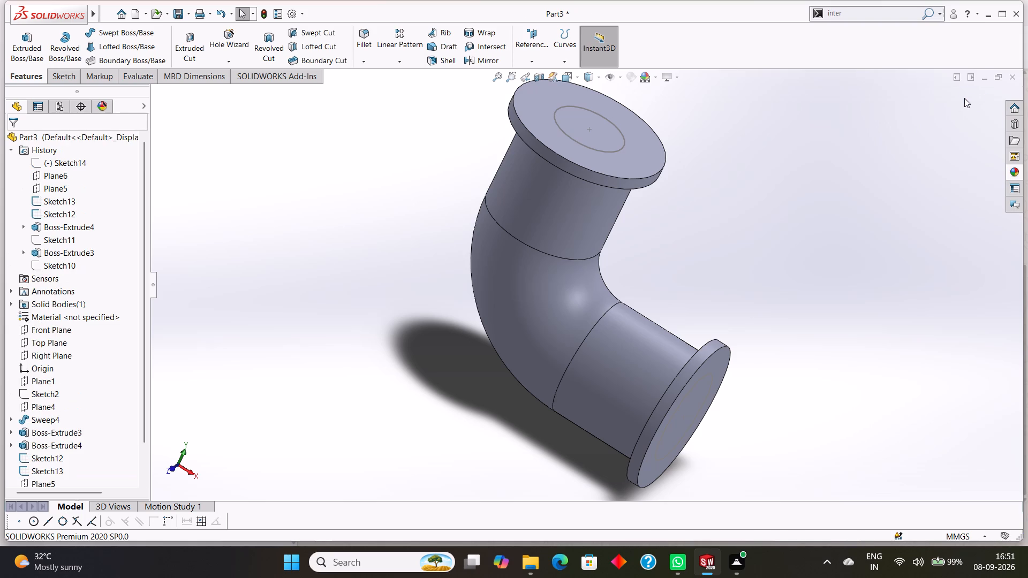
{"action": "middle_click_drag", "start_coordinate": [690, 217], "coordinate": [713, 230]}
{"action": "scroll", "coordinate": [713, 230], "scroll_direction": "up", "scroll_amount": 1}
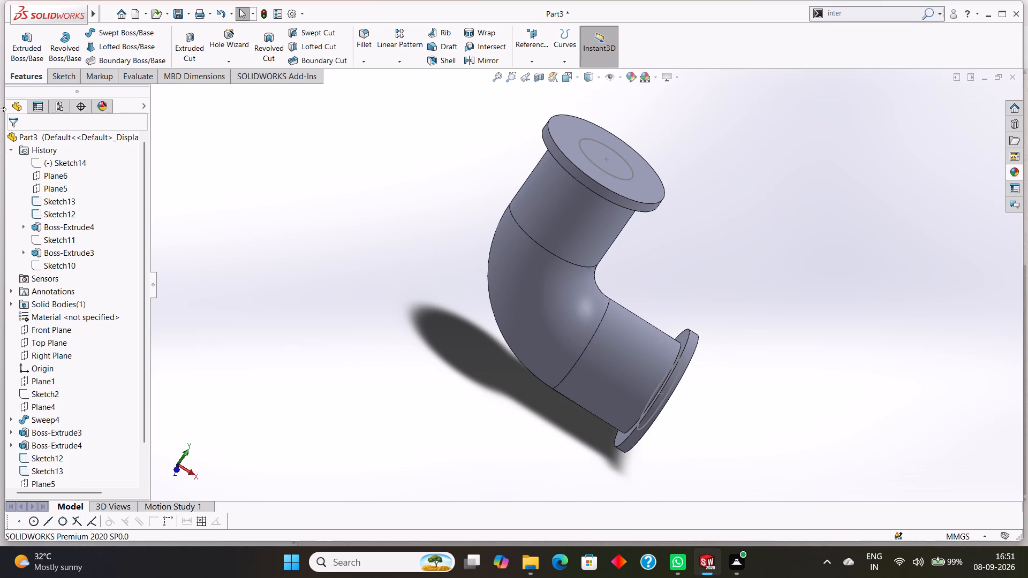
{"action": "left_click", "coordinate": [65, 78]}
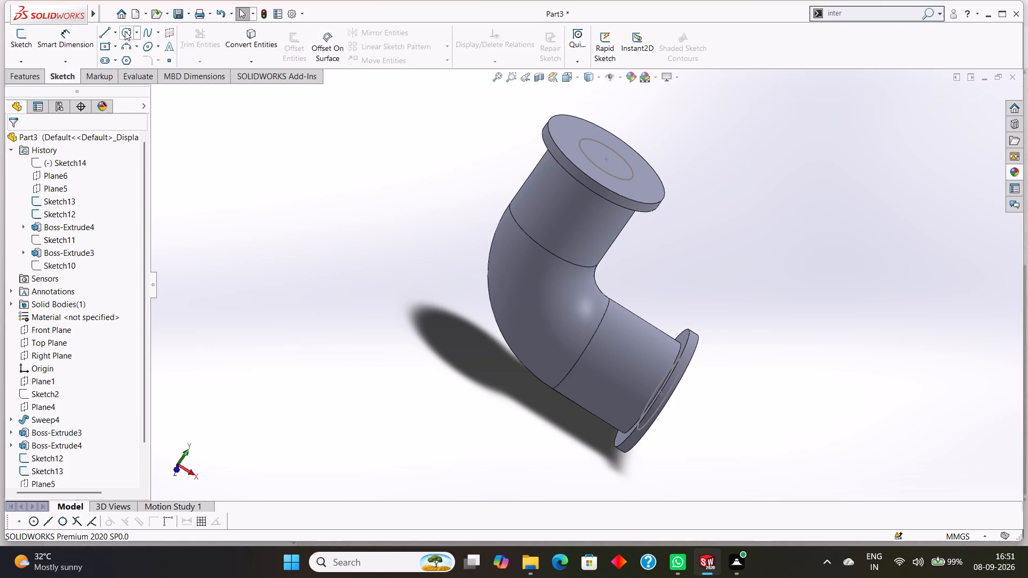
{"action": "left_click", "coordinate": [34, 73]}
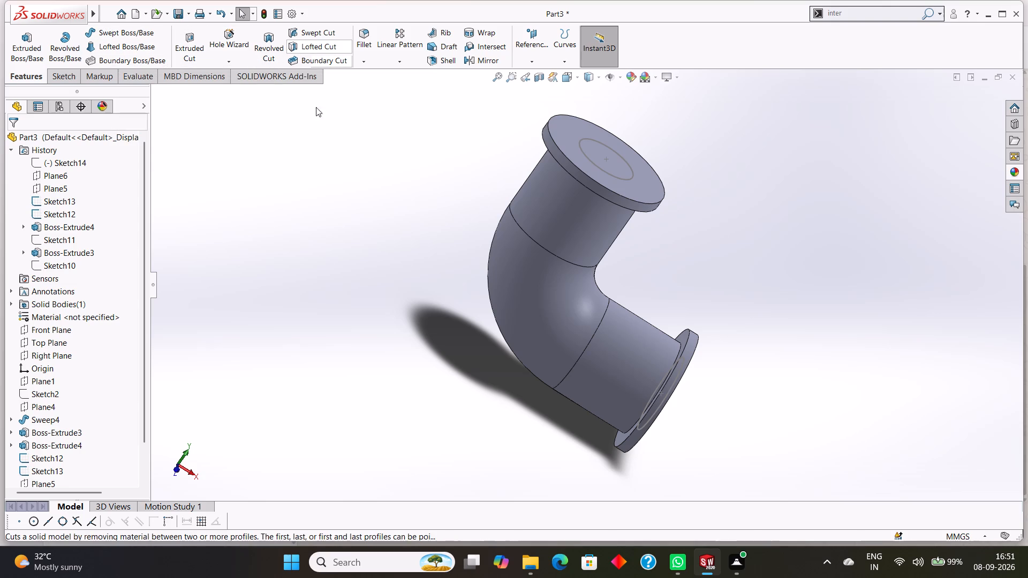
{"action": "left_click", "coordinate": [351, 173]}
Undo back into Sketch14 to restore its outer circle to solid geometry, and redo the inner bore circle.
{"action": "key", "text": "ctrl+z"}
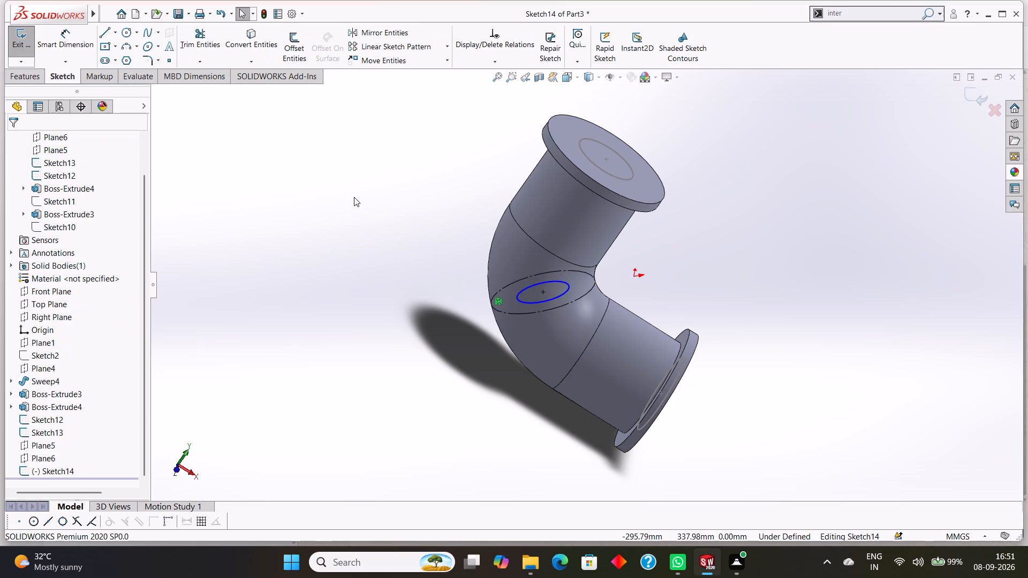
{"action": "key", "text": "ctrl+z"}
{"action": "key", "text": "ctrl+z"}
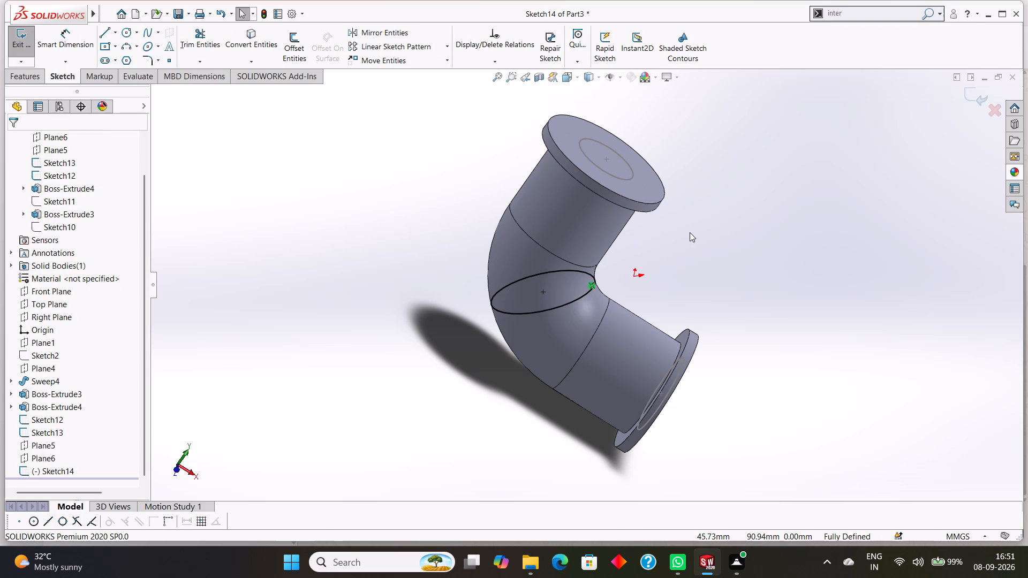
{"action": "middle_click_drag", "start_coordinate": [731, 241], "coordinate": [710, 237]}
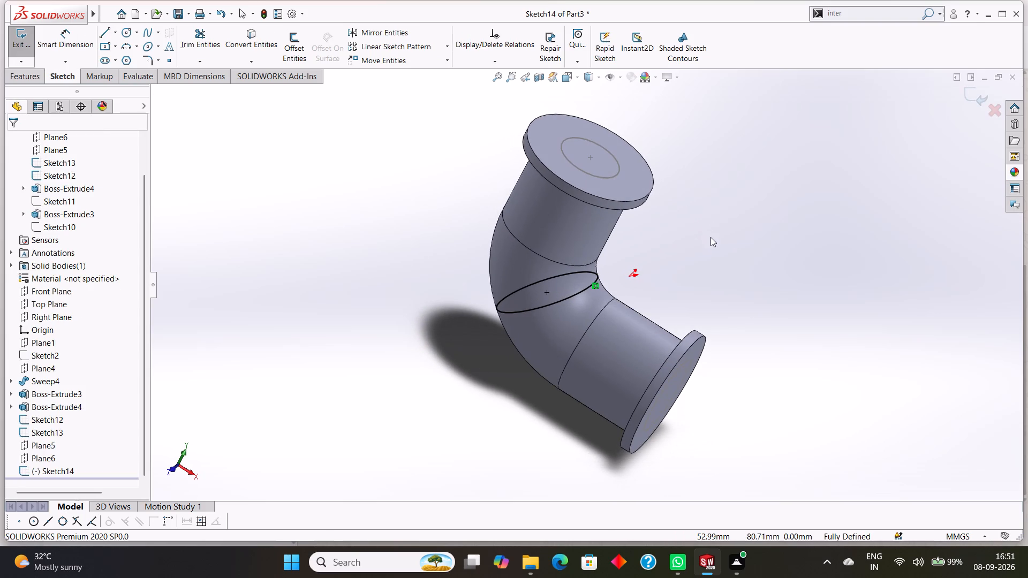
{"action": "key", "text": "ctrl+y"}
{"action": "left_click", "coordinate": [732, 264]}
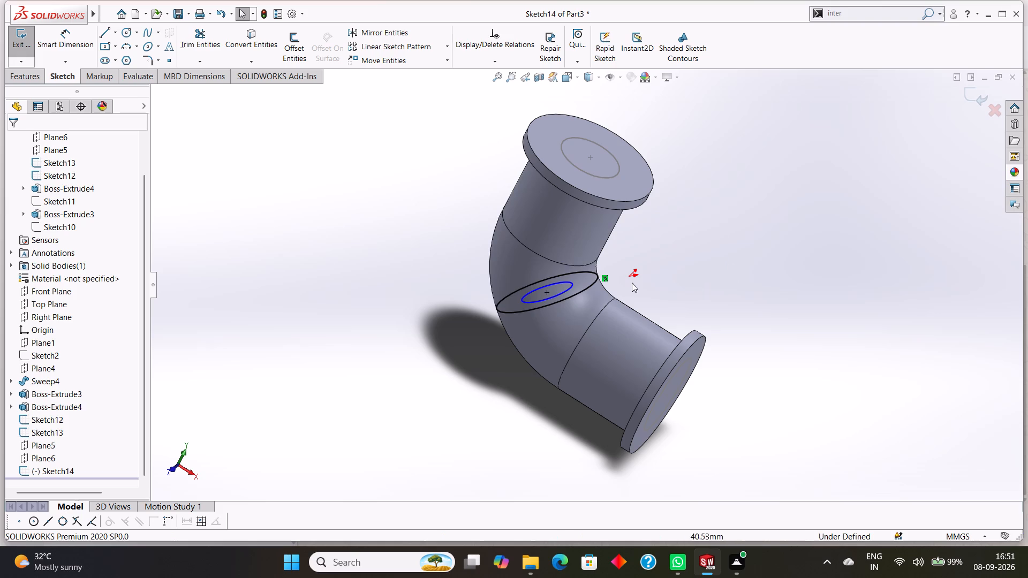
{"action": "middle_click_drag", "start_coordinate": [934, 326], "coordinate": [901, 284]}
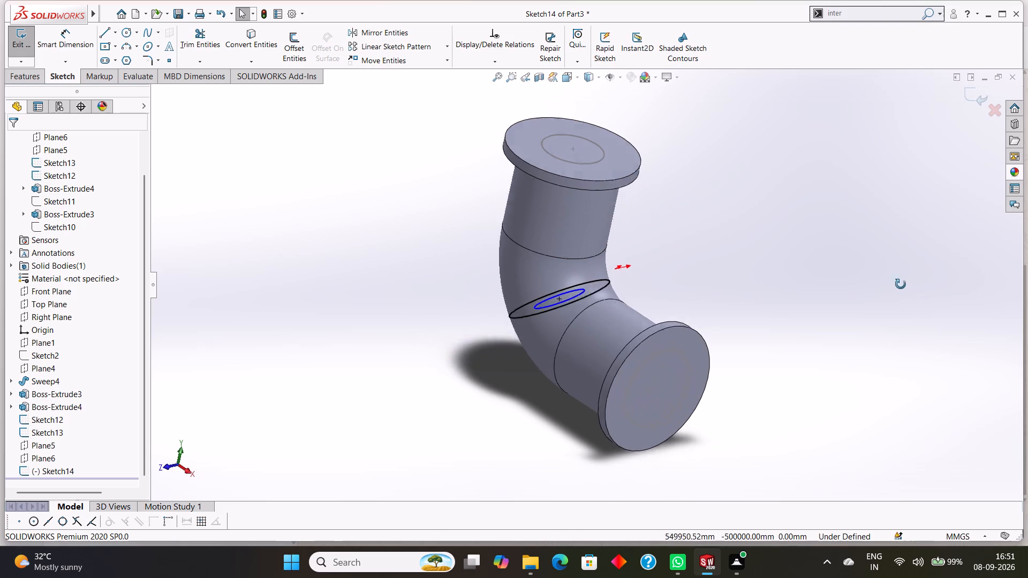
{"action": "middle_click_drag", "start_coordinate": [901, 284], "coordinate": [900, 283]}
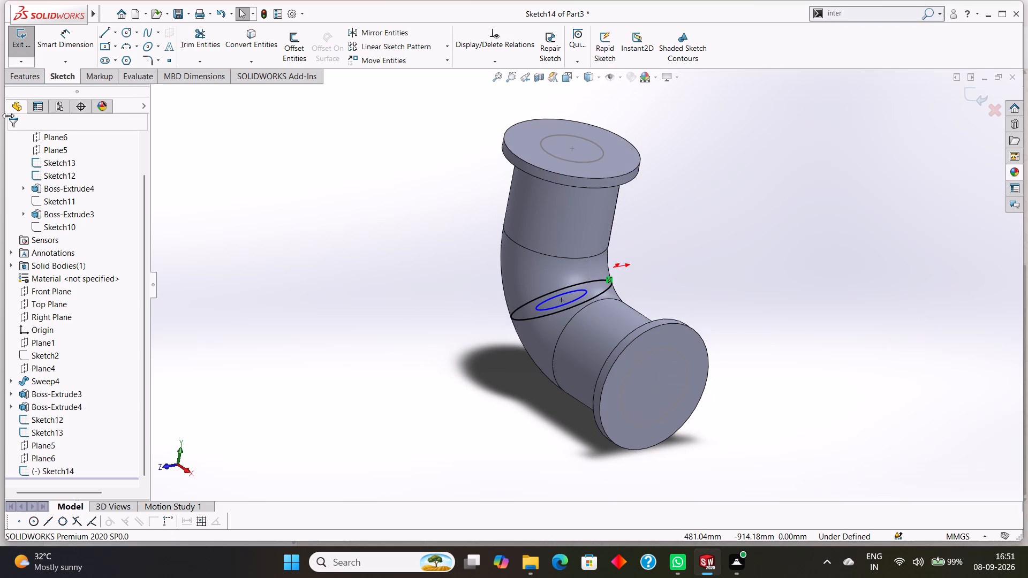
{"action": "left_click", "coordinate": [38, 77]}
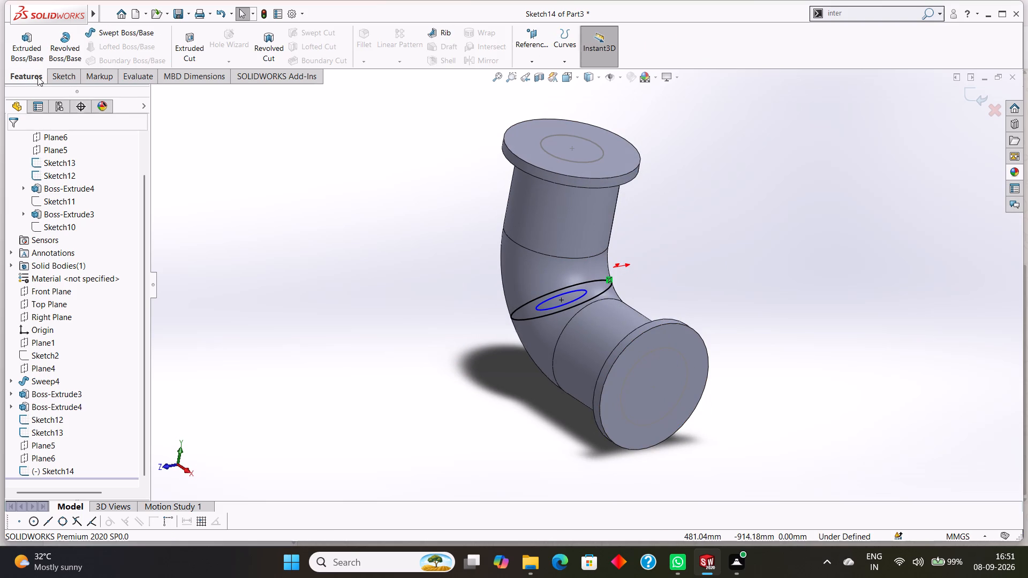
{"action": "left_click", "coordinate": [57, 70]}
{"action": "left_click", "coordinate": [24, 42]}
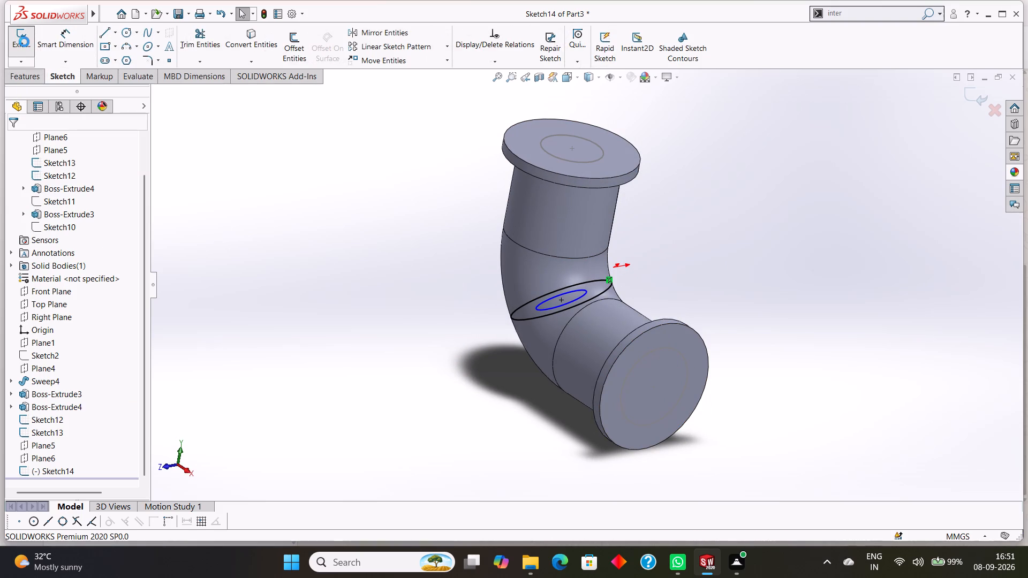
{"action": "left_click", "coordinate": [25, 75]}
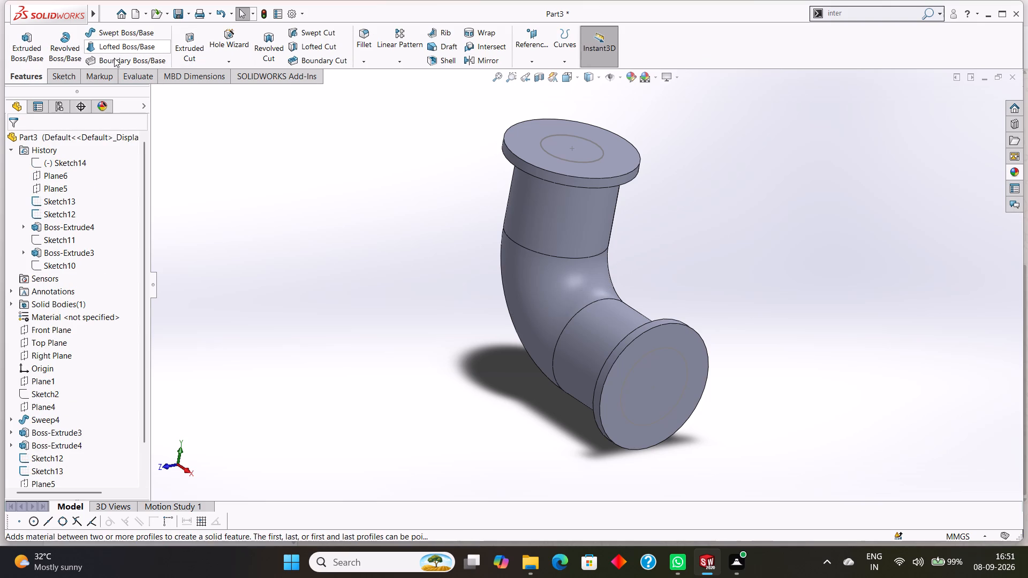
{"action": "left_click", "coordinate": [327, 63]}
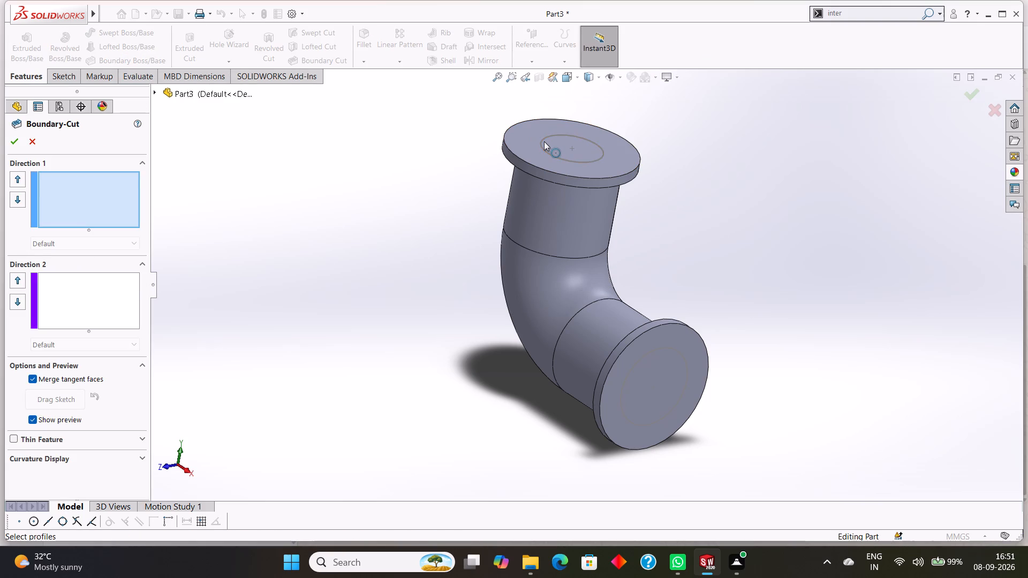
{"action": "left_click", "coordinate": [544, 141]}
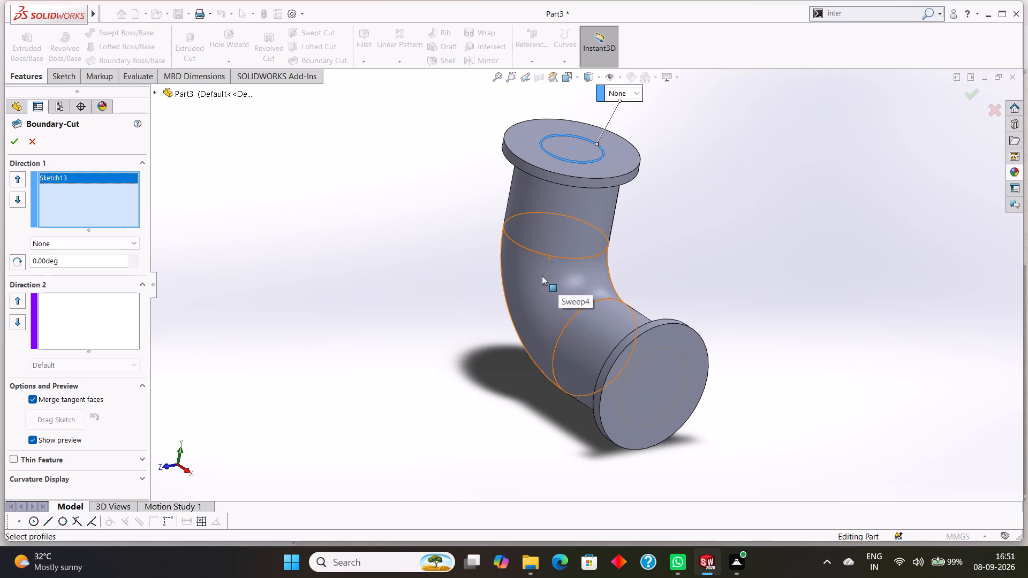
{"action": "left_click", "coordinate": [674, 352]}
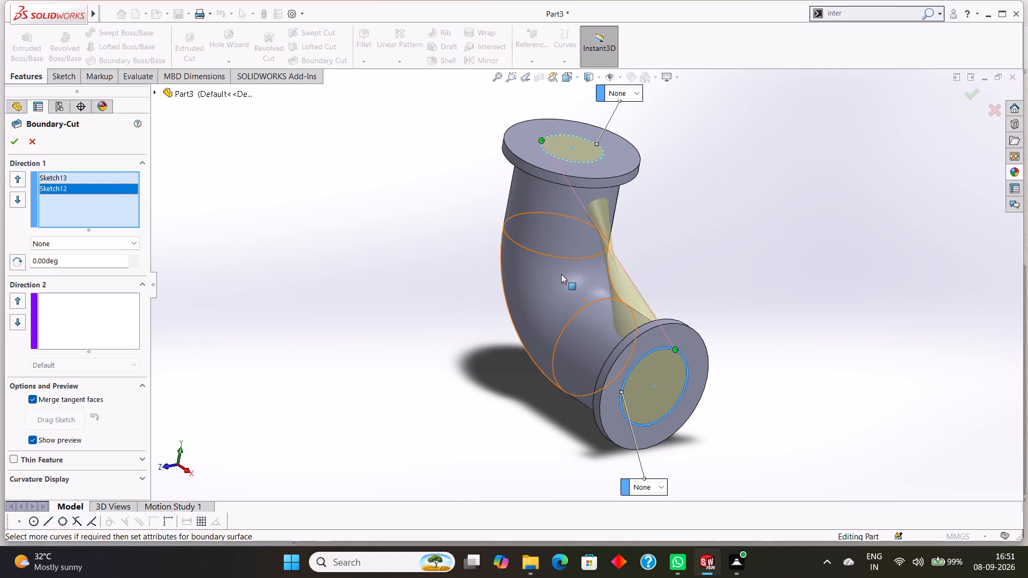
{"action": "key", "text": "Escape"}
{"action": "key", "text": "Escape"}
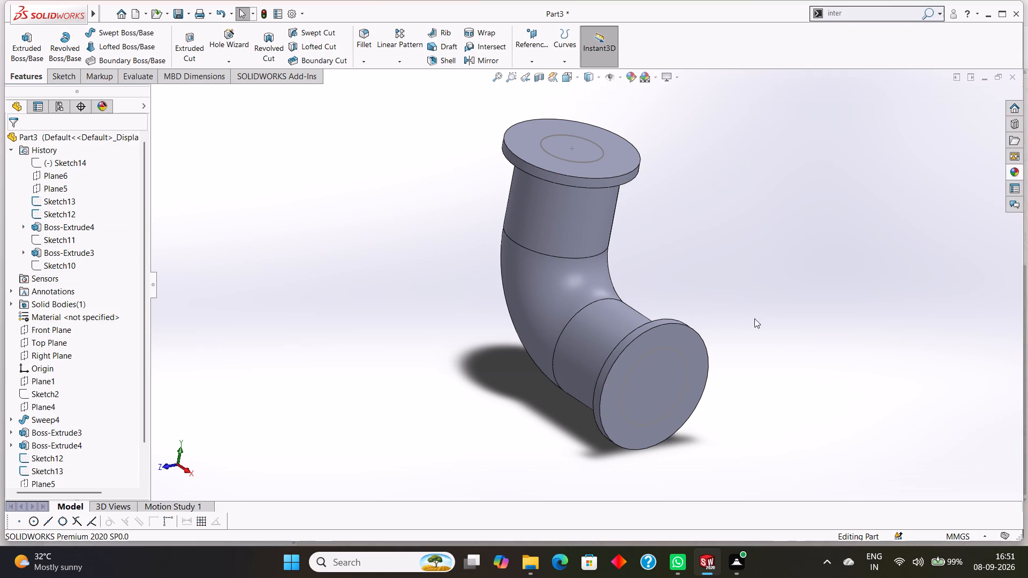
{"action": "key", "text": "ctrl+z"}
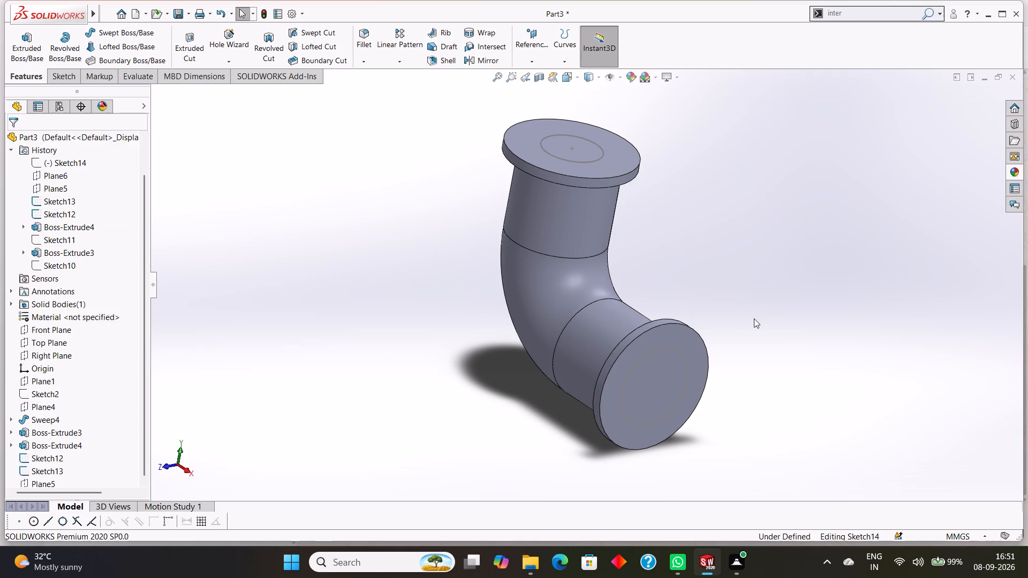
Convert the outer circle of the mid-bend sketch, Sketch14, to construction geometry and exit the sketch.
{"action": "left_click_drag", "start_coordinate": [757, 318], "coordinate": [766, 329]}
{"action": "middle_click_drag", "start_coordinate": [767, 315], "coordinate": [796, 387]}
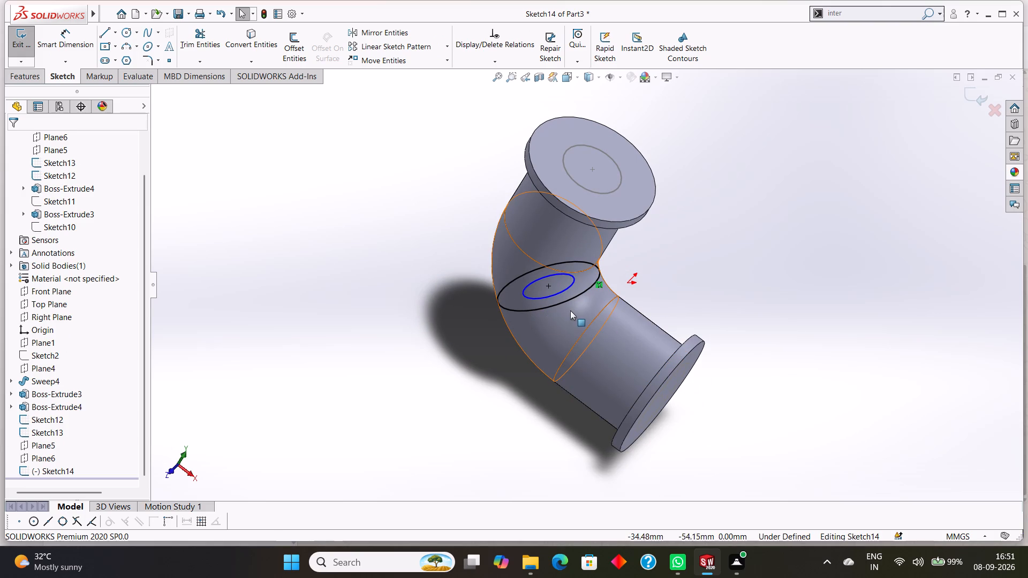
{"action": "key", "text": "Escape"}
{"action": "key", "text": "Escape"}
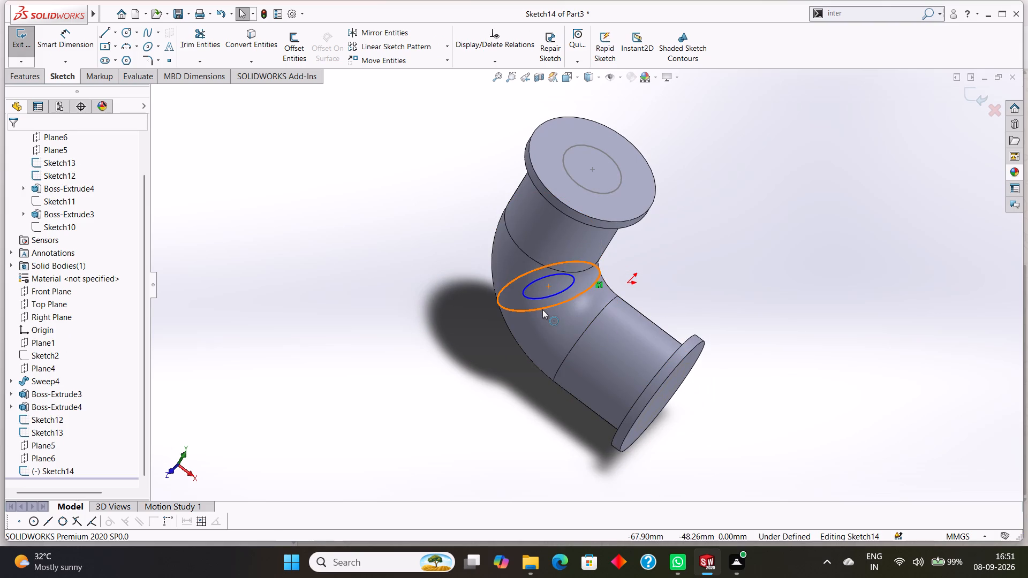
{"action": "left_click", "coordinate": [542, 309]}
{"action": "right_click", "coordinate": [542, 309]}
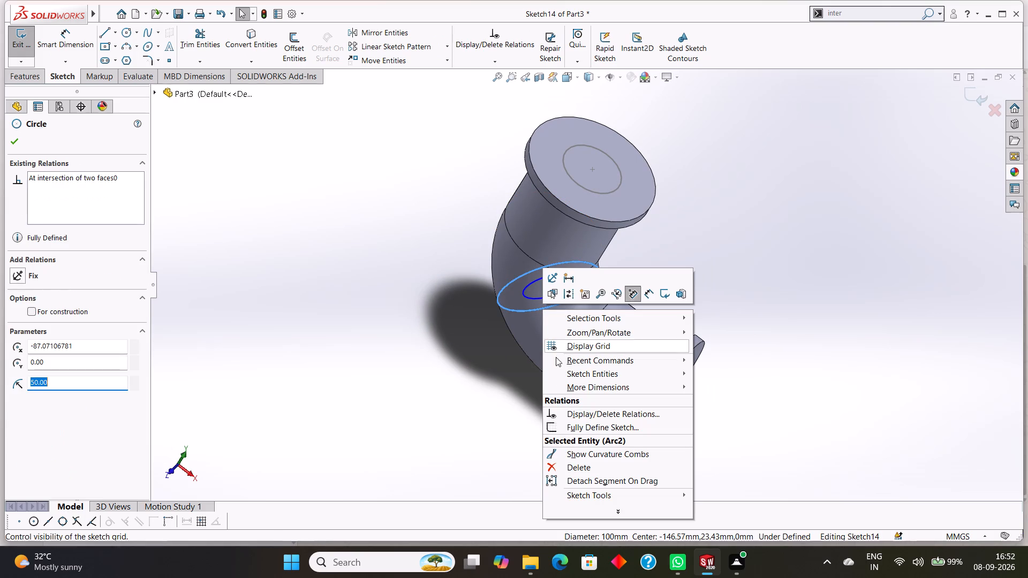
{"action": "left_click", "coordinate": [570, 296]}
{"action": "left_click", "coordinate": [779, 275]}
{"action": "left_click", "coordinate": [780, 275]}
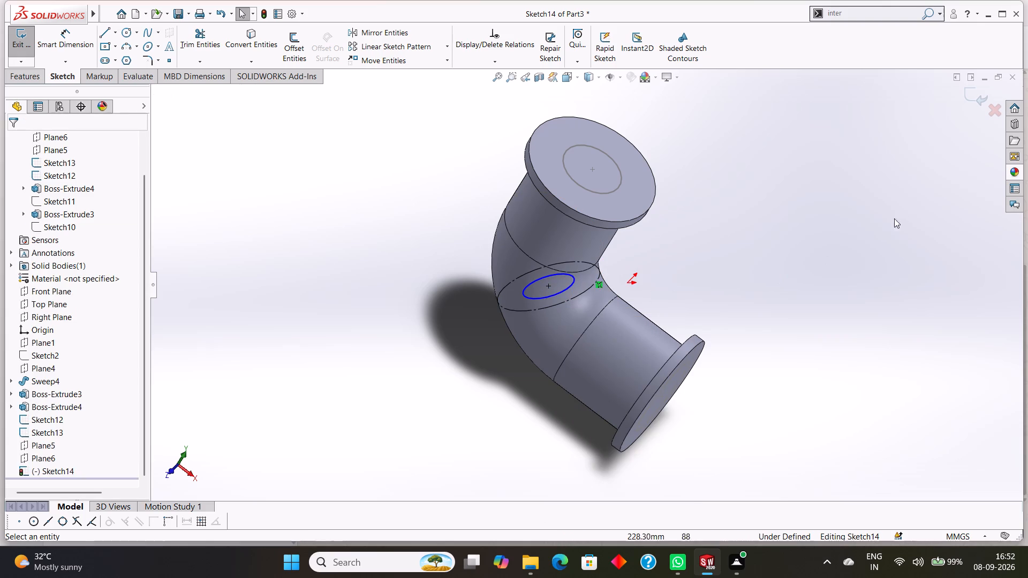
{"action": "left_click", "coordinate": [977, 92]}
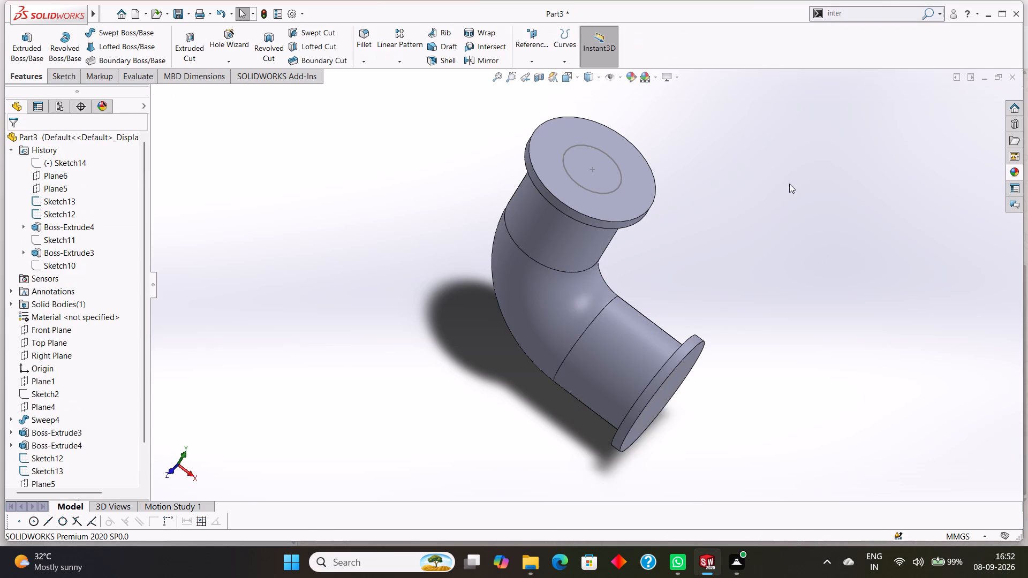
{"action": "key", "text": "Escape"}
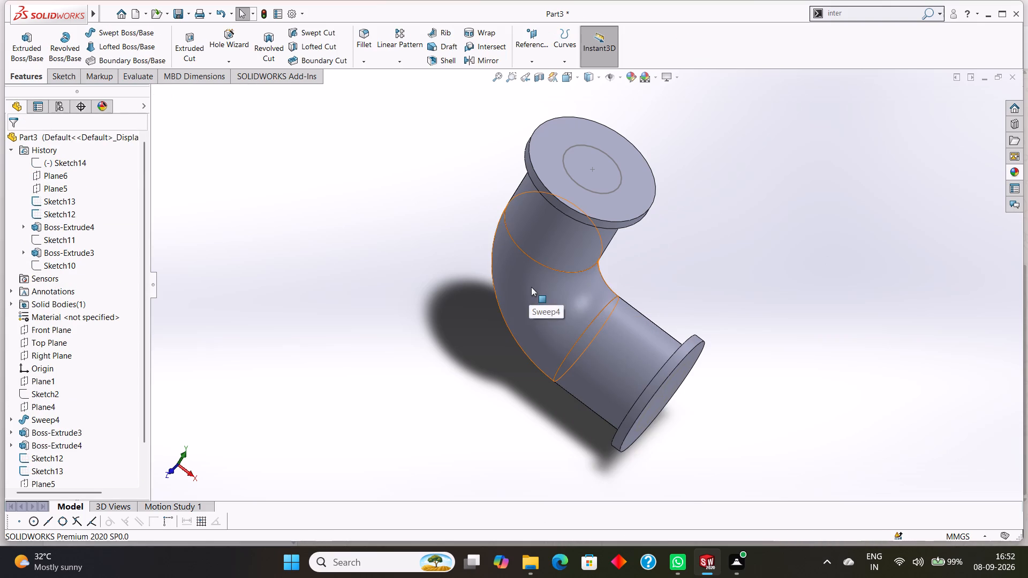
Show the mid-bend bore sketch, Sketch14, in the model.
{"action": "left_click", "coordinate": [38, 482]}
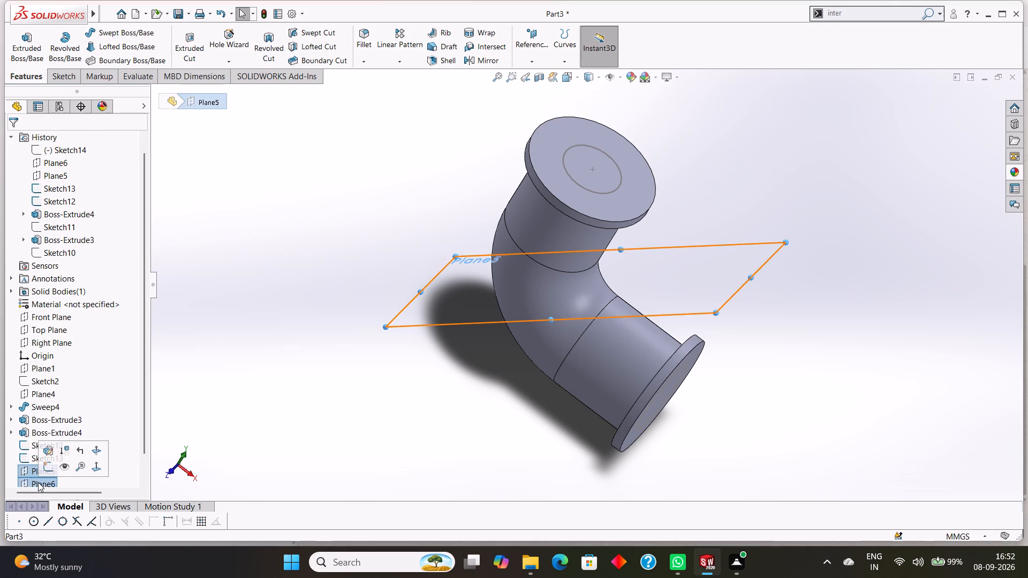
{"action": "key", "text": "Escape"}
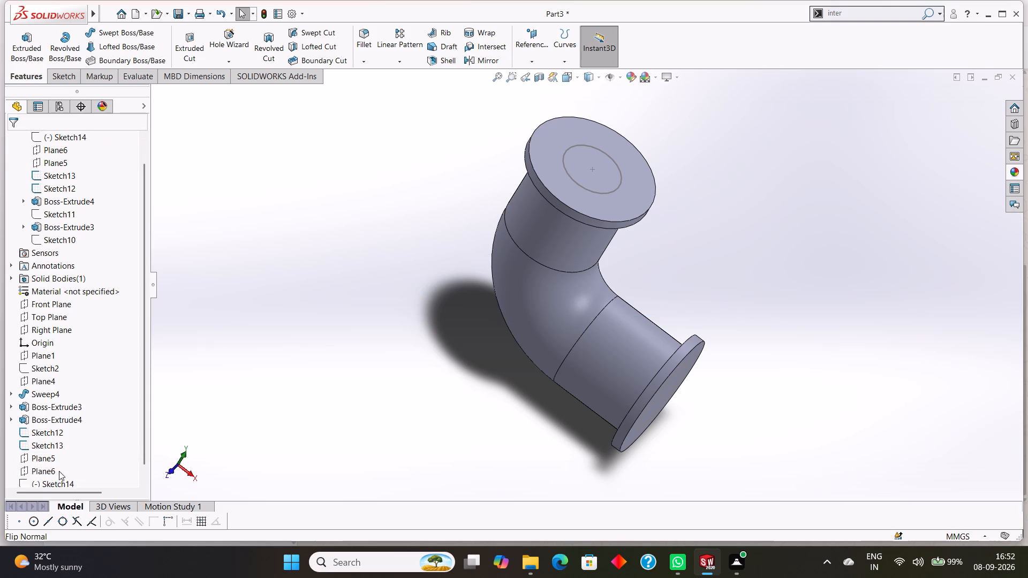
{"action": "key", "text": "Escape"}
{"action": "scroll", "coordinate": [80, 478], "scroll_direction": "down", "scroll_amount": 3}
{"action": "left_click", "coordinate": [75, 470]}
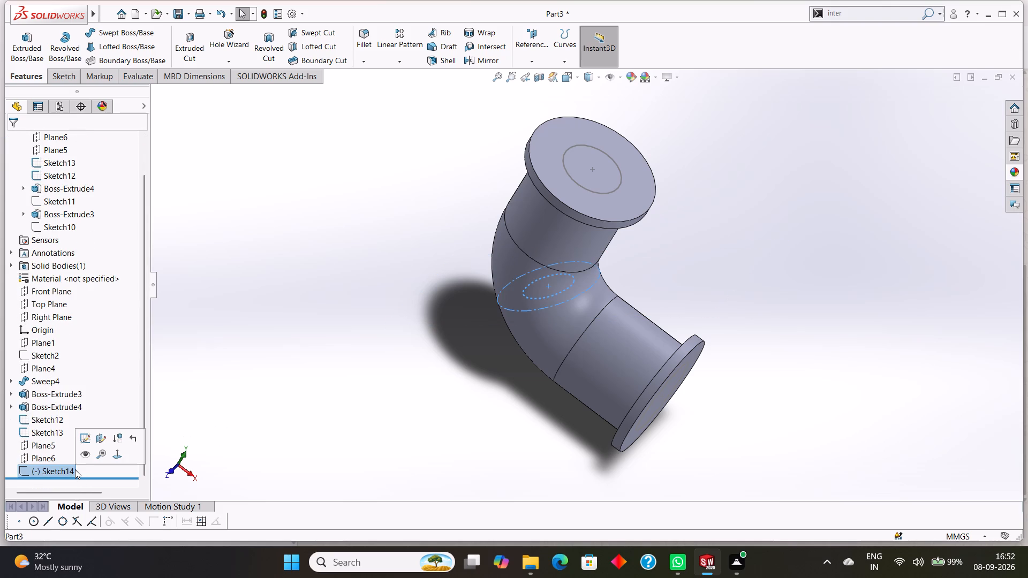
{"action": "left_click", "coordinate": [88, 452]}
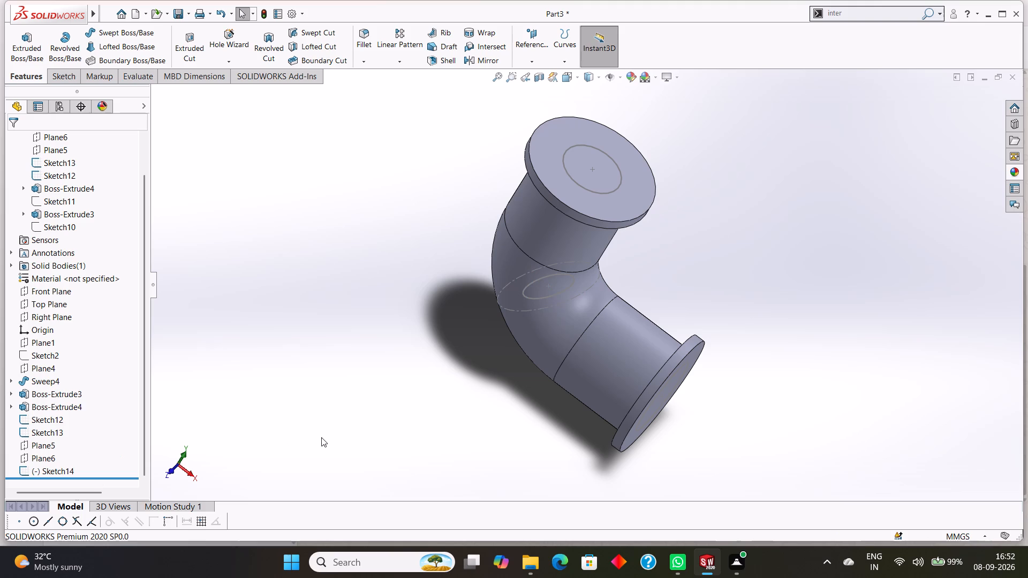
{"action": "left_click", "coordinate": [321, 437]}
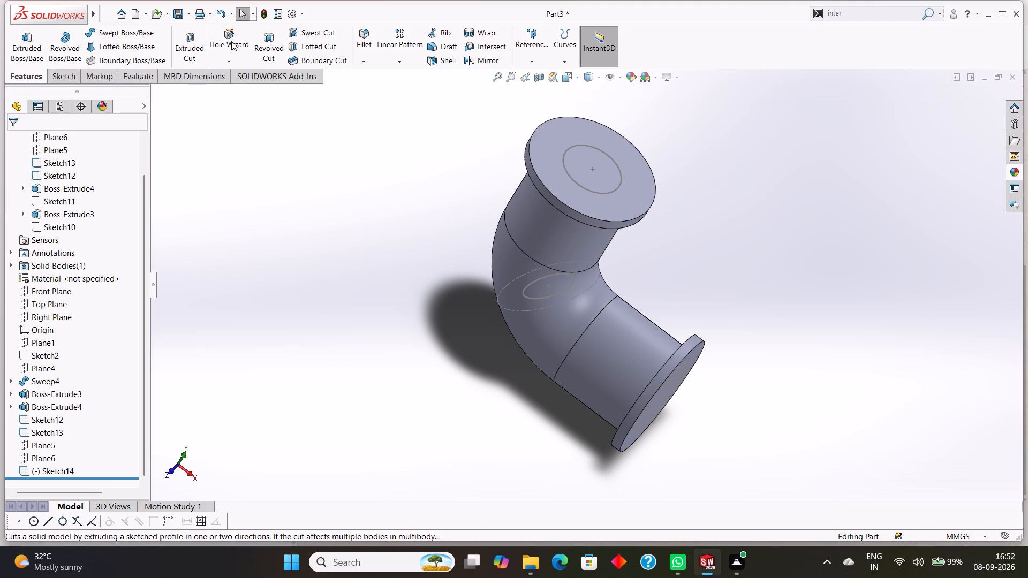
Cut the elbow's bore with a Lofted Cut through the profiles Sketch13, Sketch14 and Sketch12, in that order.
{"action": "left_click", "coordinate": [313, 44]}
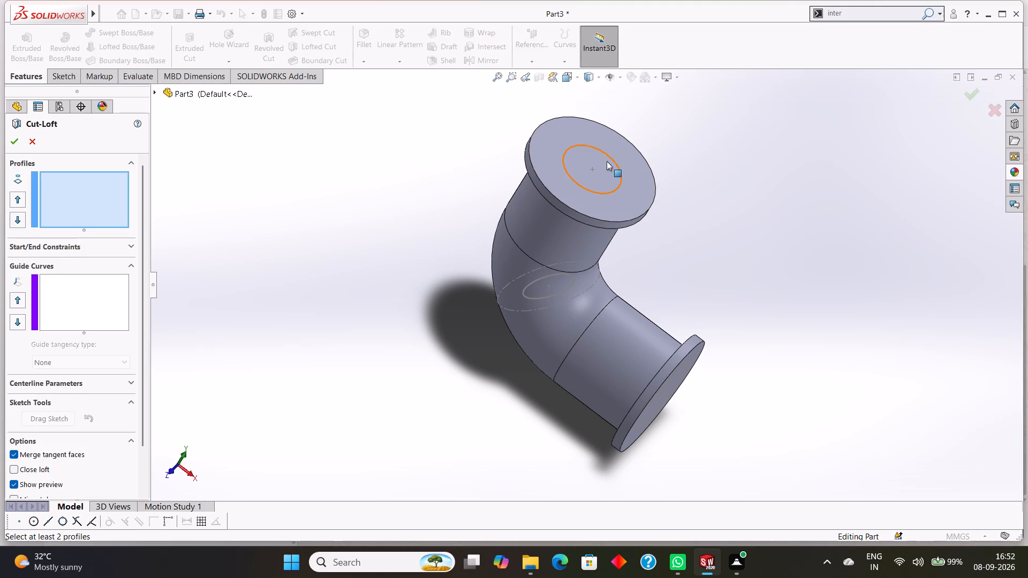
{"action": "left_click", "coordinate": [619, 180]}
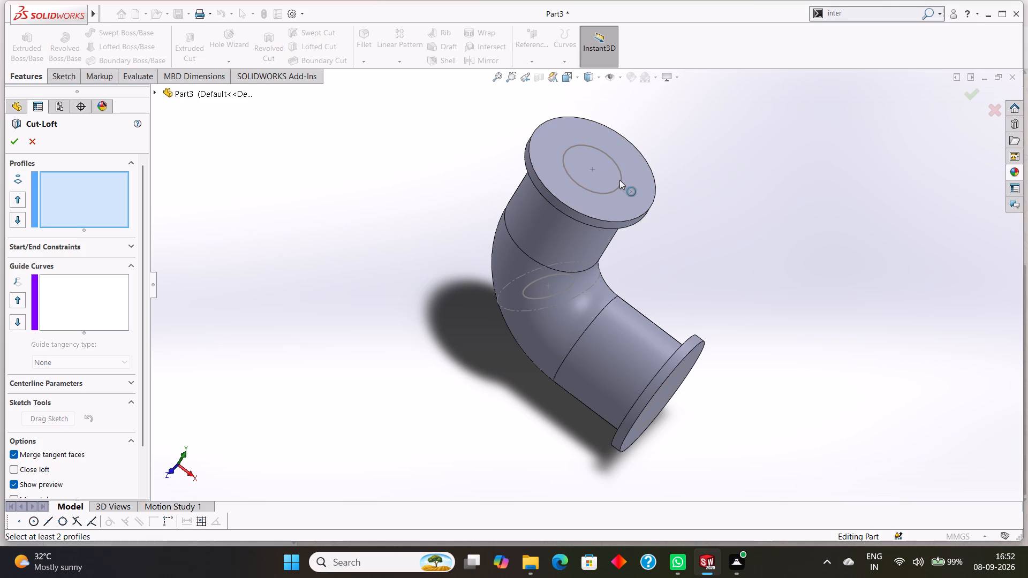
{"action": "left_click", "coordinate": [575, 279]}
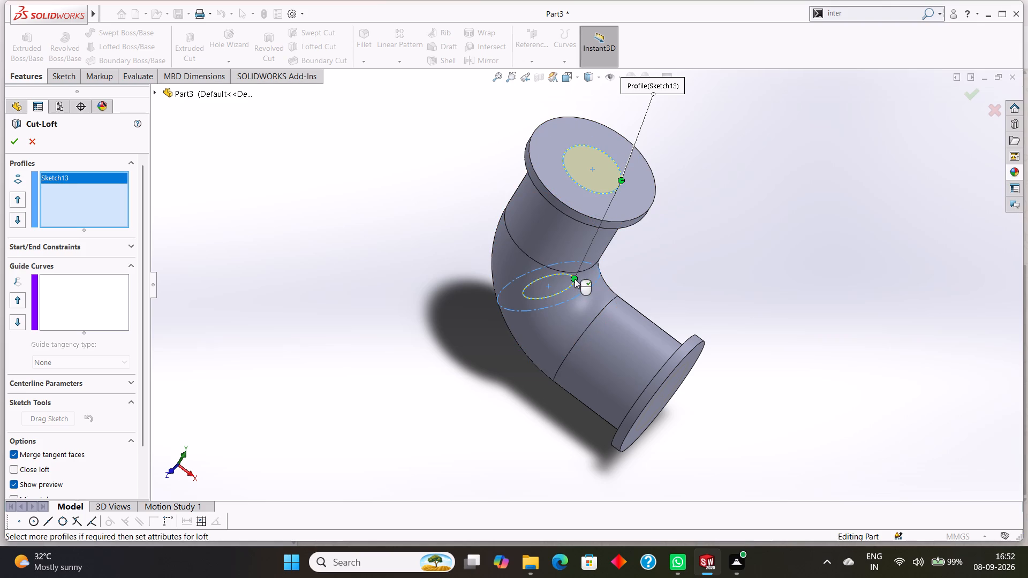
{"action": "middle_click_drag", "start_coordinate": [760, 398], "coordinate": [740, 351]}
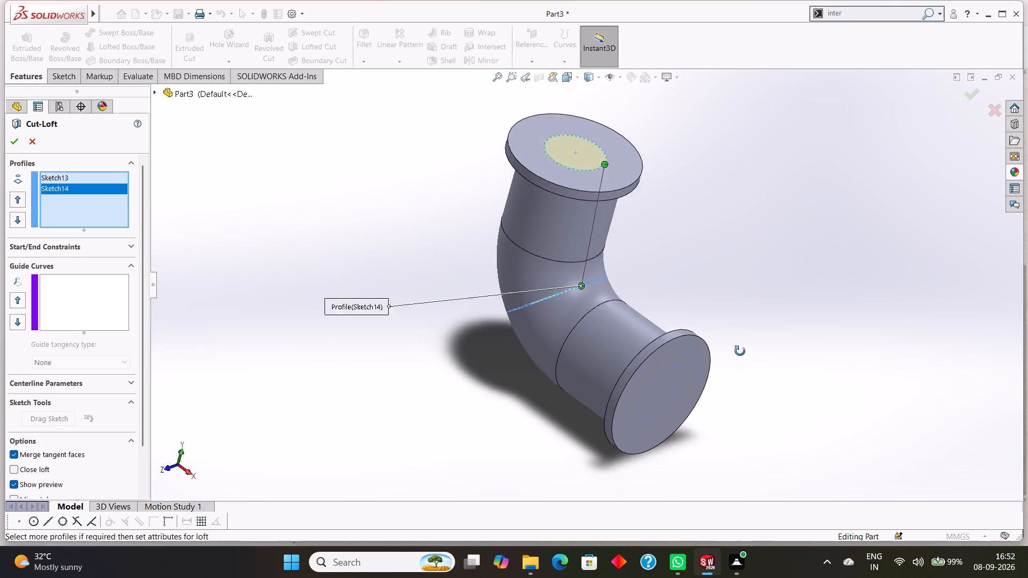
{"action": "middle_click_drag", "start_coordinate": [740, 351], "coordinate": [735, 336]}
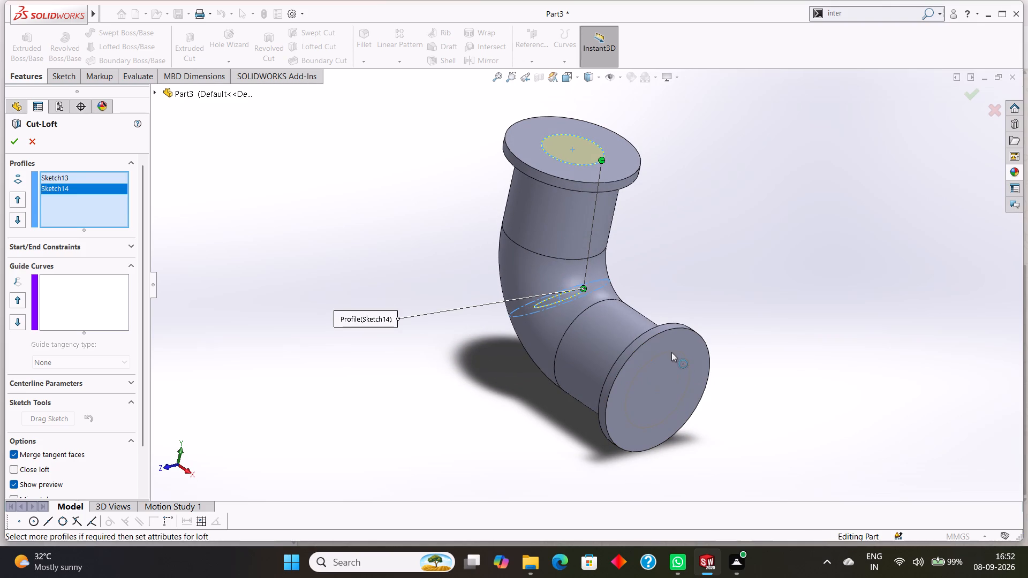
{"action": "left_click", "coordinate": [671, 352]}
{"action": "left_click", "coordinate": [12, 146]}
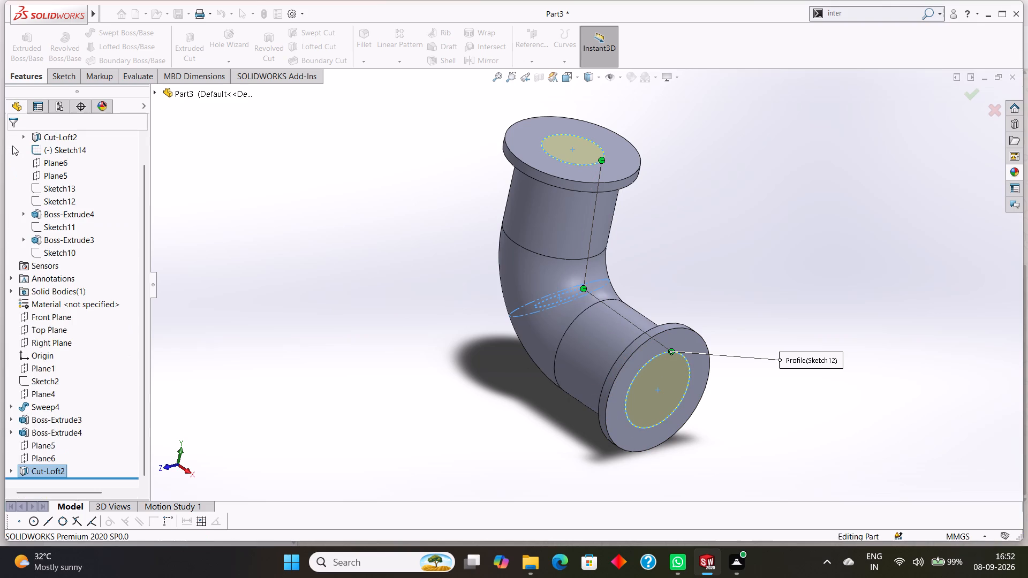
{"action": "left_click", "coordinate": [837, 229]}
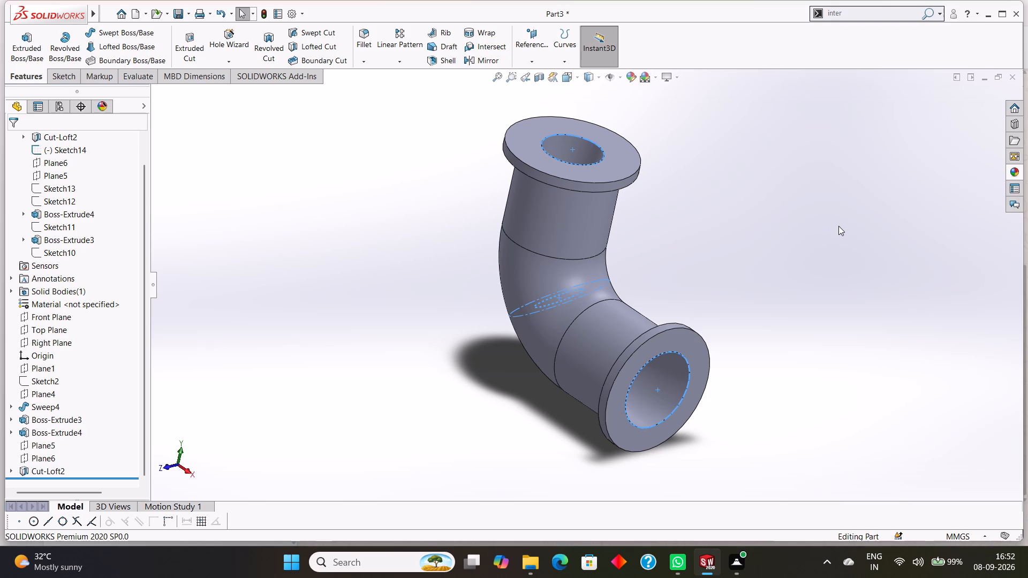
Examine the lofted bore from several sides and in a temporary planar section view through the Front Plane.
{"action": "middle_click_drag", "start_coordinate": [807, 264], "coordinate": [785, 363]}
{"action": "scroll", "coordinate": [807, 264], "scroll_direction": "down", "scroll_amount": 1}
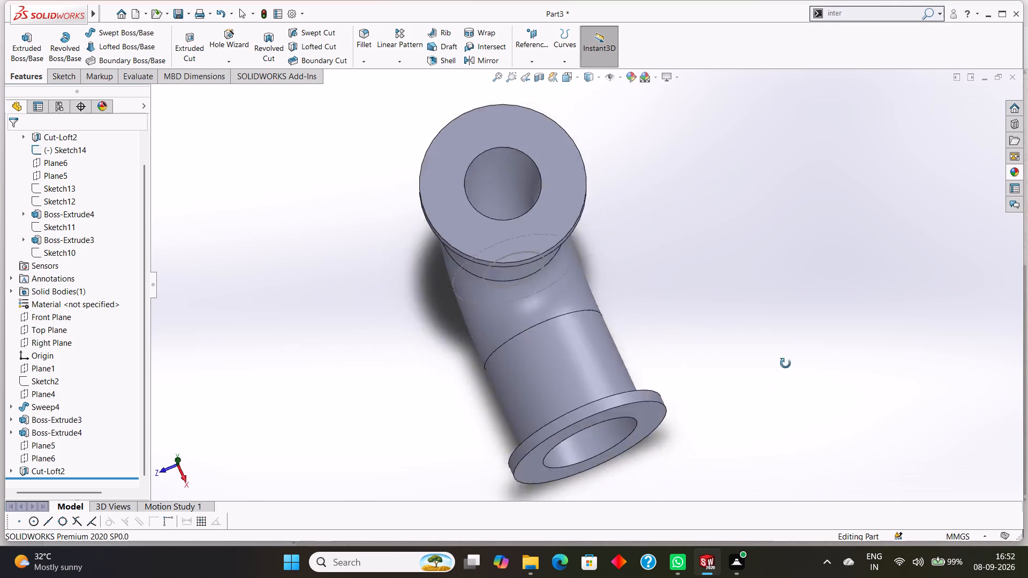
{"action": "middle_click_drag", "start_coordinate": [785, 363], "coordinate": [867, 226]}
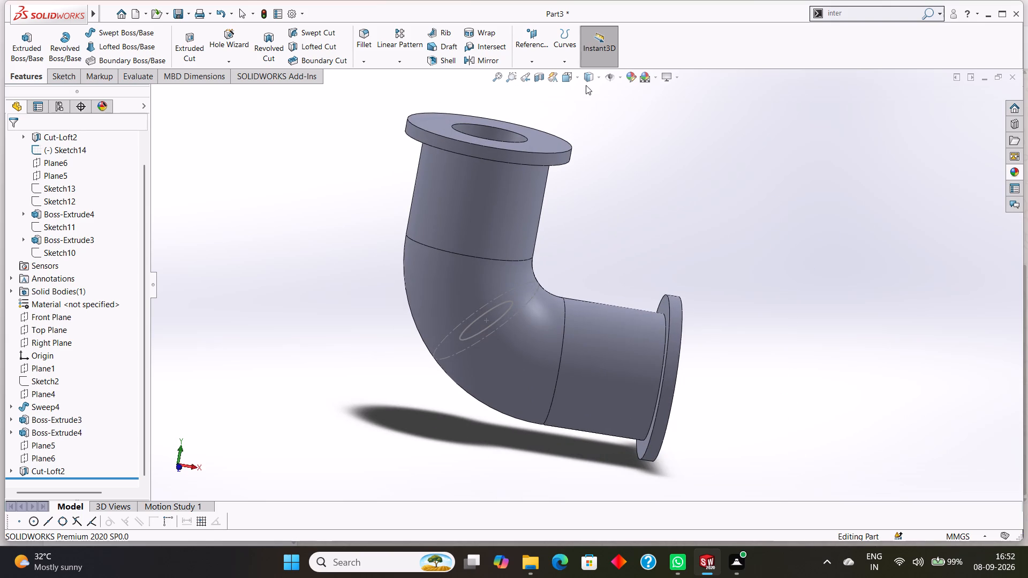
{"action": "left_click", "coordinate": [576, 78]}
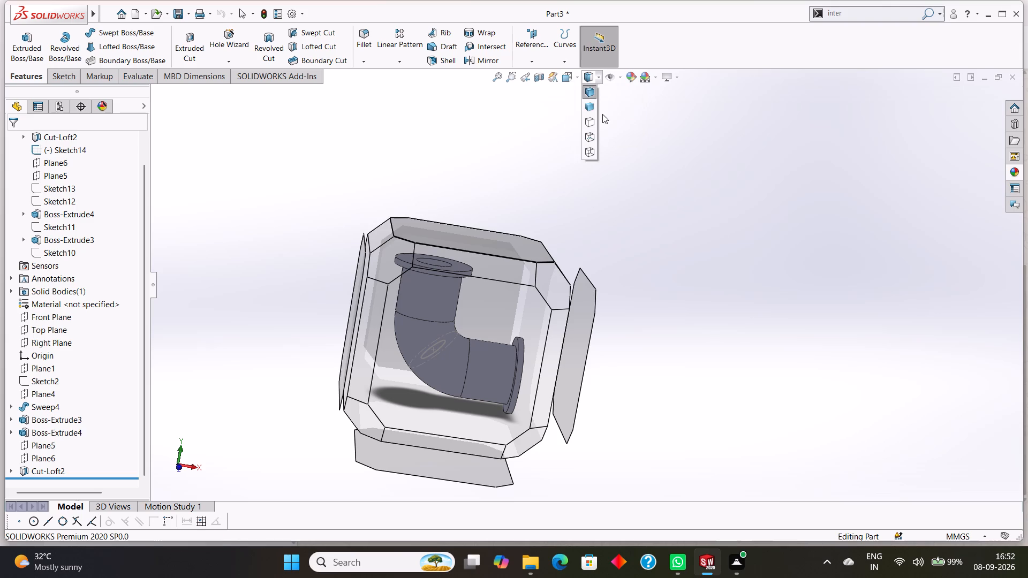
{"action": "left_click", "coordinate": [624, 137]}
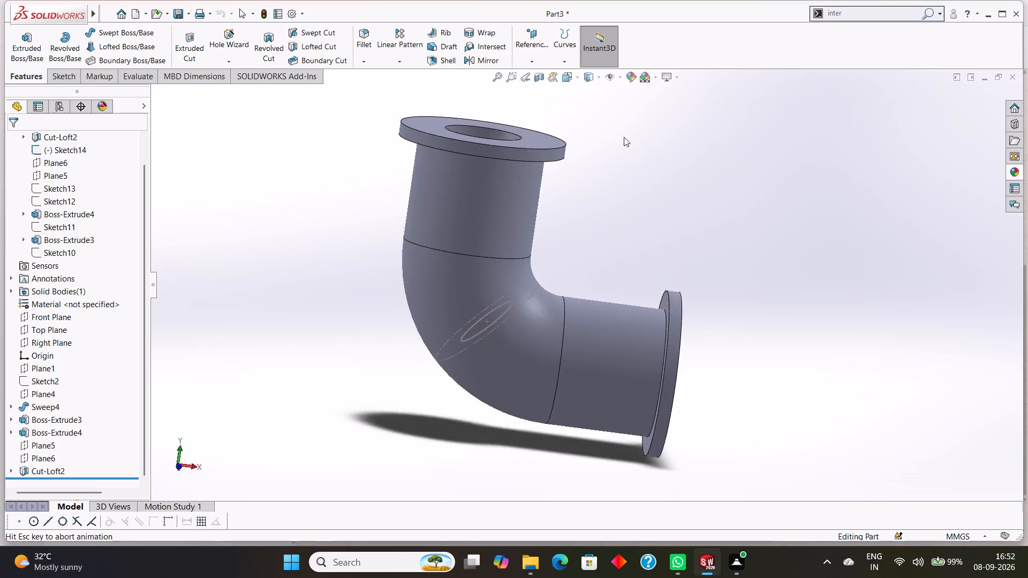
{"action": "left_click", "coordinate": [600, 80]}
{"action": "left_click", "coordinate": [630, 98]}
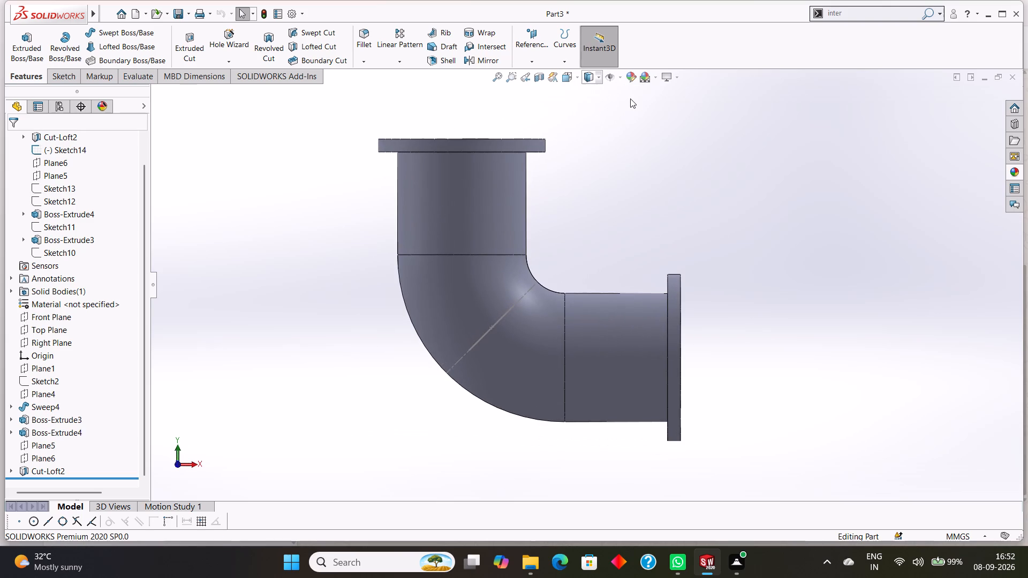
{"action": "left_click", "coordinate": [577, 79]}
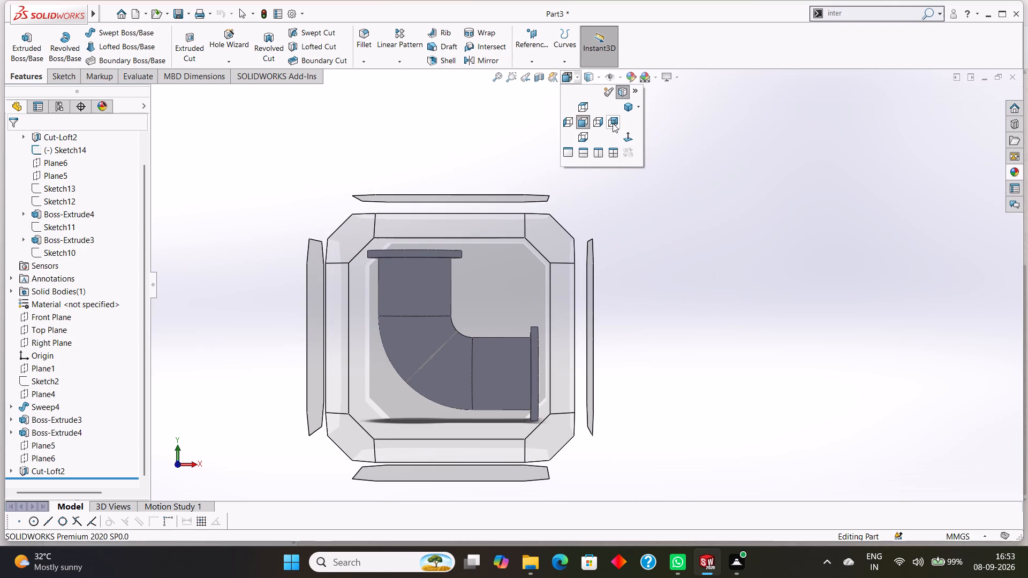
{"action": "left_click", "coordinate": [628, 136]}
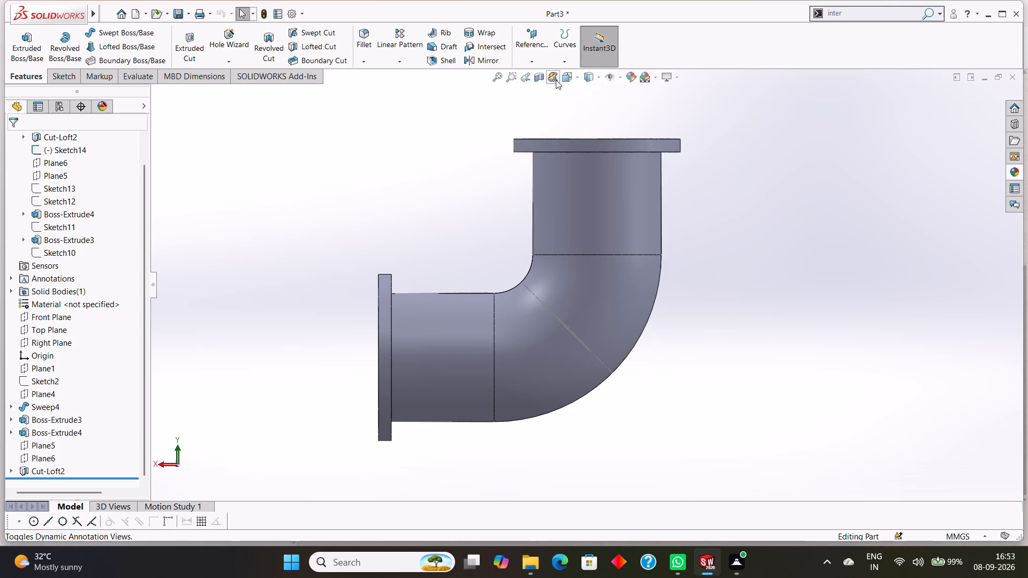
{"action": "left_click", "coordinate": [542, 79]}
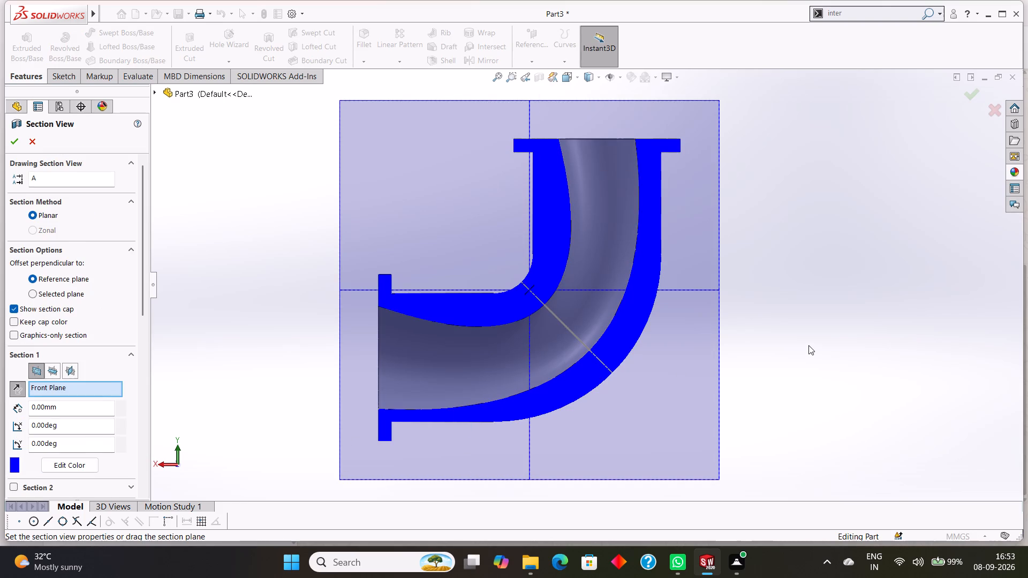
{"action": "key", "text": "Escape"}
{"action": "middle_click_drag", "start_coordinate": [802, 322], "coordinate": [808, 332]}
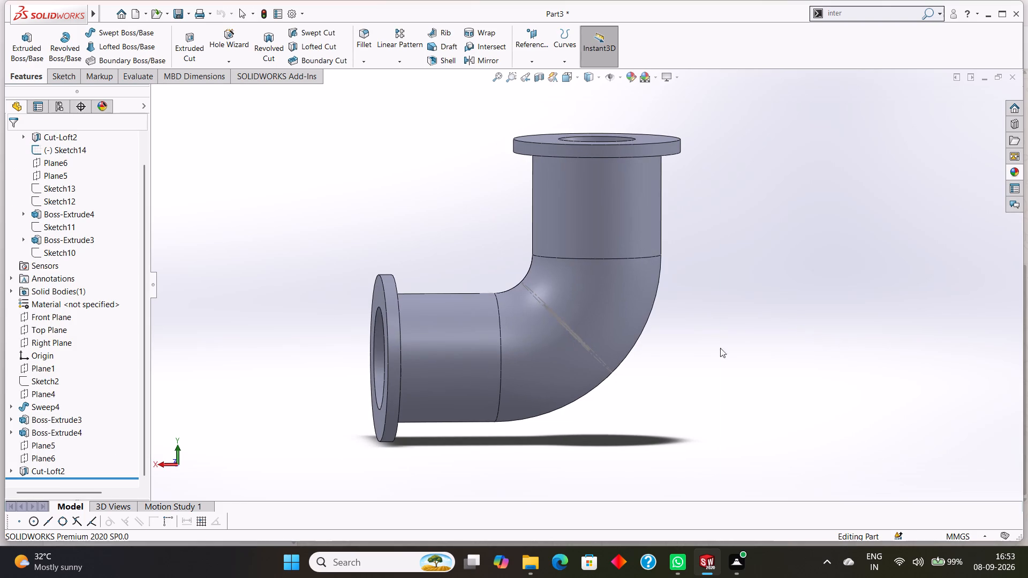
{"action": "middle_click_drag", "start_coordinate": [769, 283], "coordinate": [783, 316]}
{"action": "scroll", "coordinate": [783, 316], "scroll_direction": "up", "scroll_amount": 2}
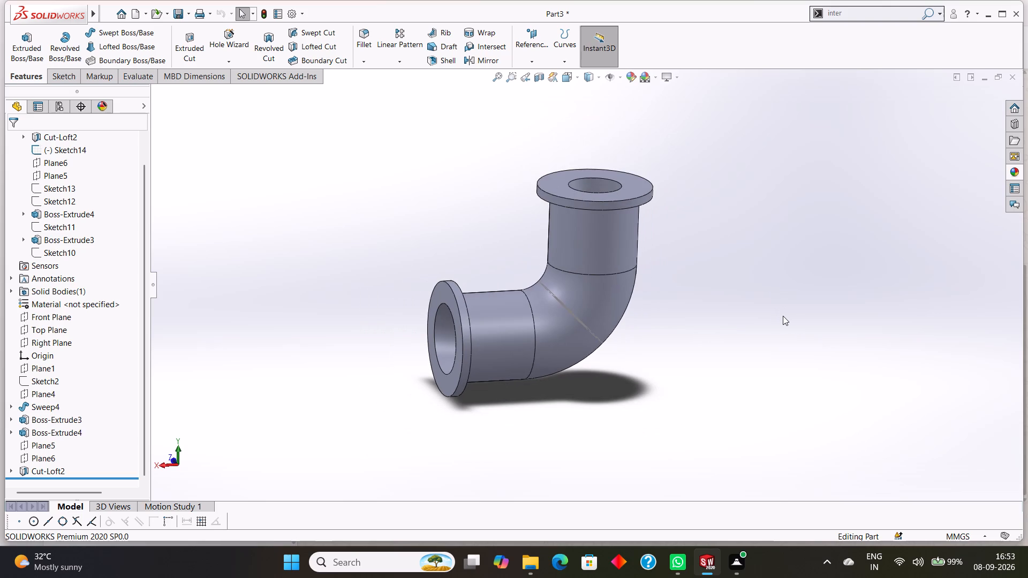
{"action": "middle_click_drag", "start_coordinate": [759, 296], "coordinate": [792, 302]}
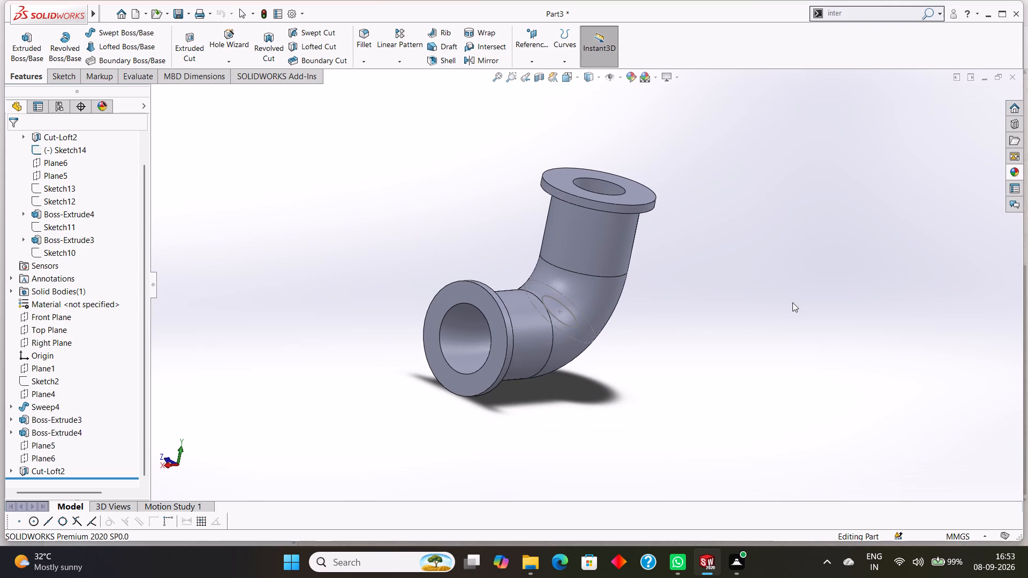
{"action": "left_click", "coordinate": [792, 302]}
Save the elbow as a SOLIDWORKS part named "90 degree flanged elbow pipe fitting".
{"action": "key", "text": "ctrl+s"}
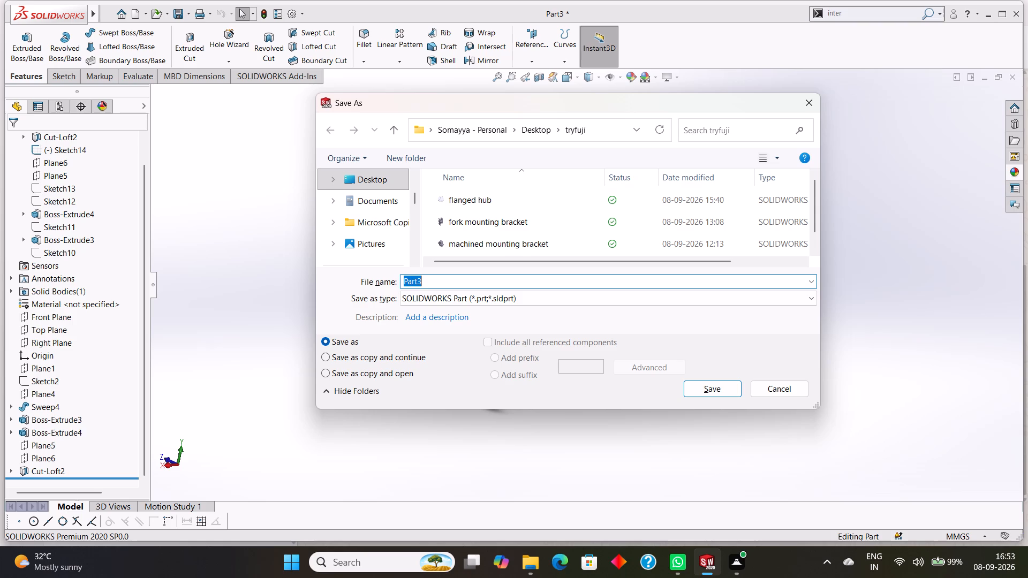
{"action": "key", "text": "BackSpace"}
{"action": "type", "text": "90"}
{"action": "key", "text": "space"}
{"action": "type", "text": "degree"}
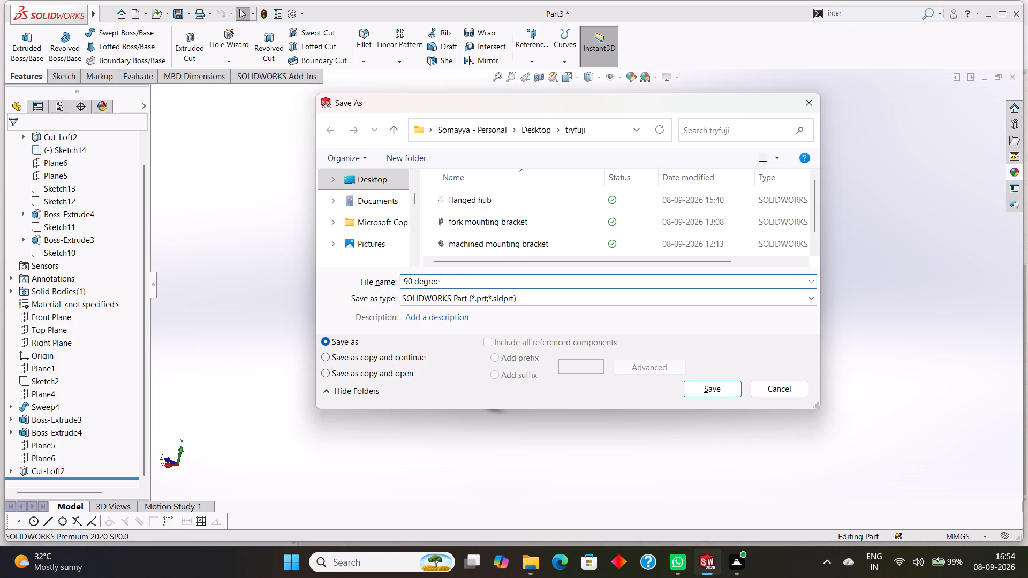
{"action": "key", "text": "space"}
{"action": "type", "text": "fla"}
{"action": "type", "text": "nged"}
{"action": "key", "text": "space"}
{"action": "type", "text": "eb"}
{"action": "key", "text": "BackSpace"}
{"action": "type", "text": "lbow"}
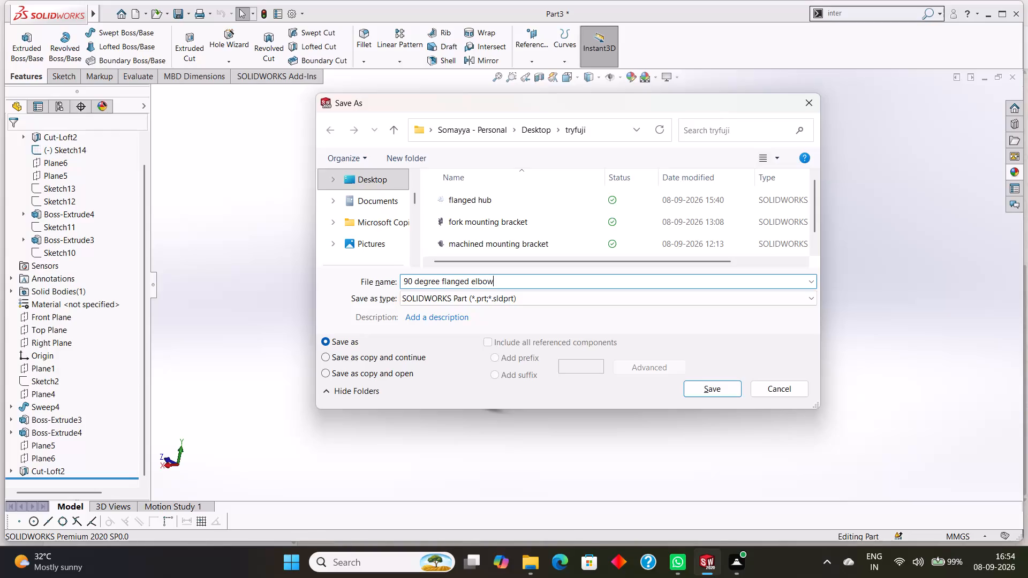
{"action": "key", "text": "space"}
{"action": "type", "text": "pip"}
{"action": "type", "text": "e fitting"}
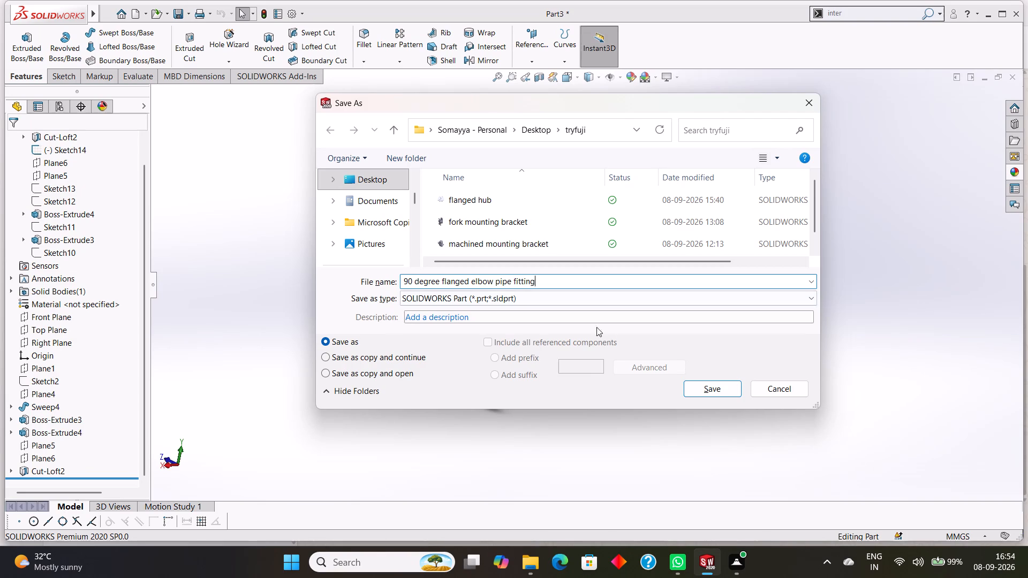
{"action": "left_click", "coordinate": [718, 386]}
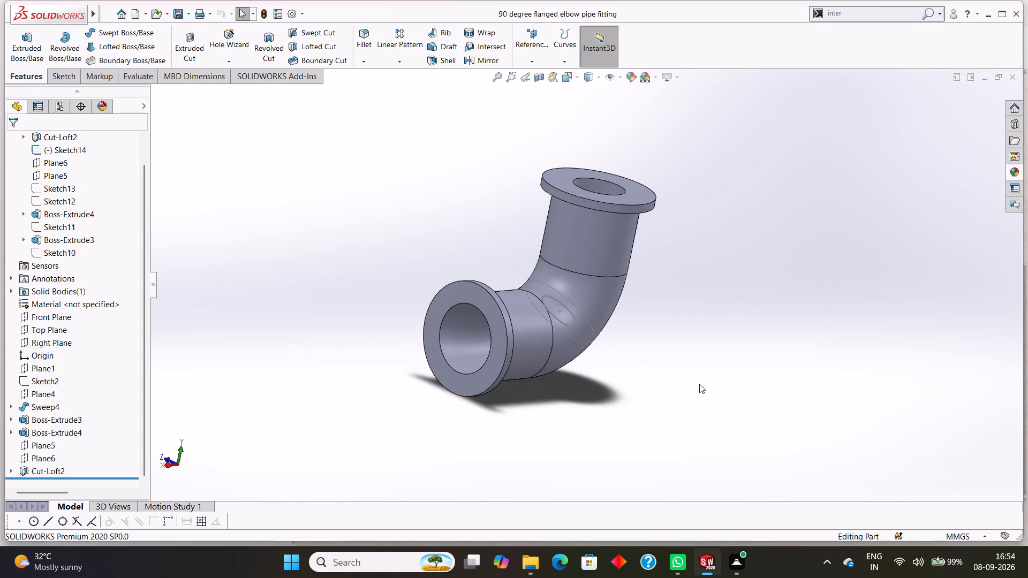
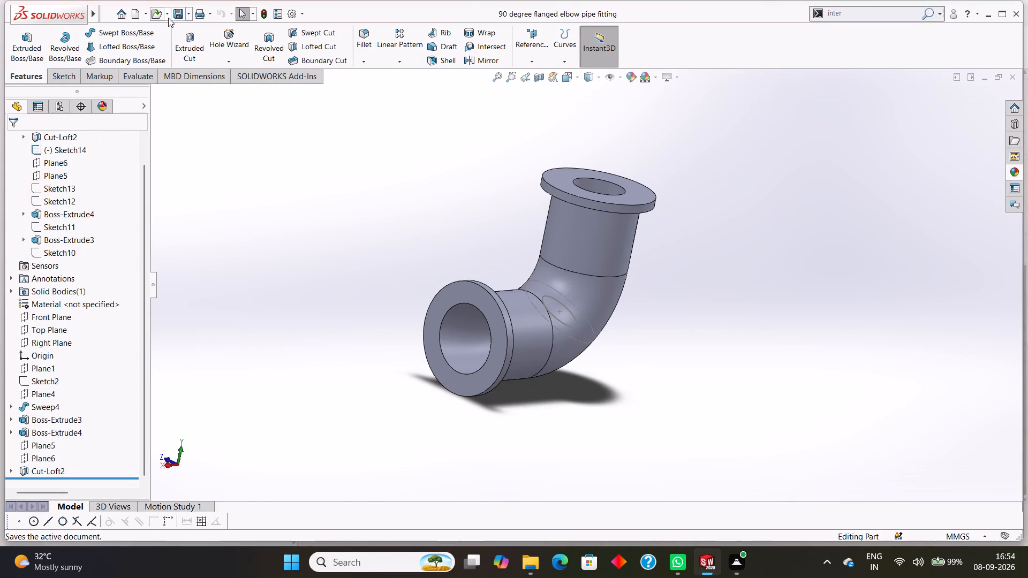
Save the elbow part as an Adobe PDF named "90 degree flanged elbow pipe fitting" in the tryfuji folder.
{"action": "left_click", "coordinate": [188, 17]}
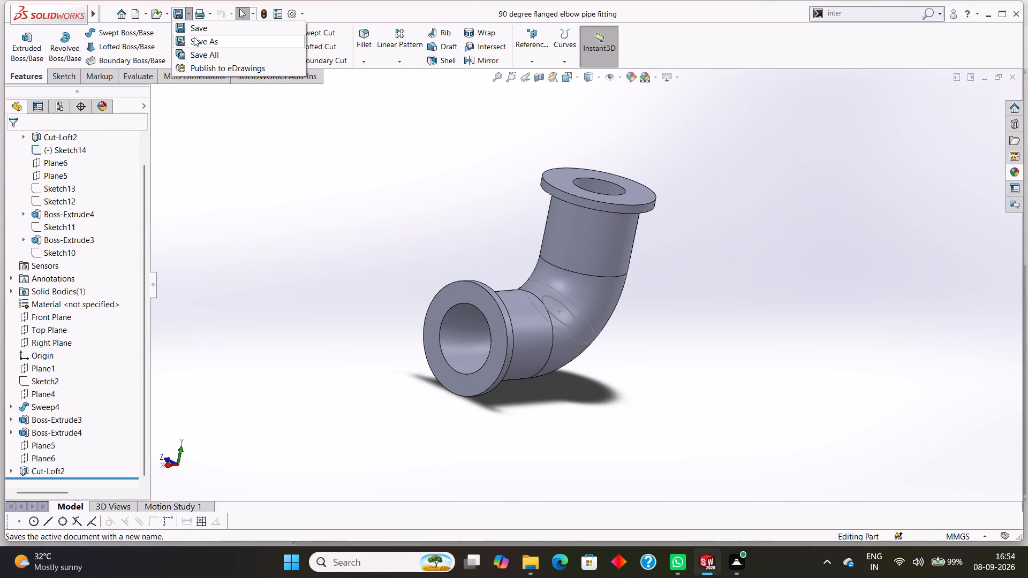
{"action": "left_click", "coordinate": [194, 37]}
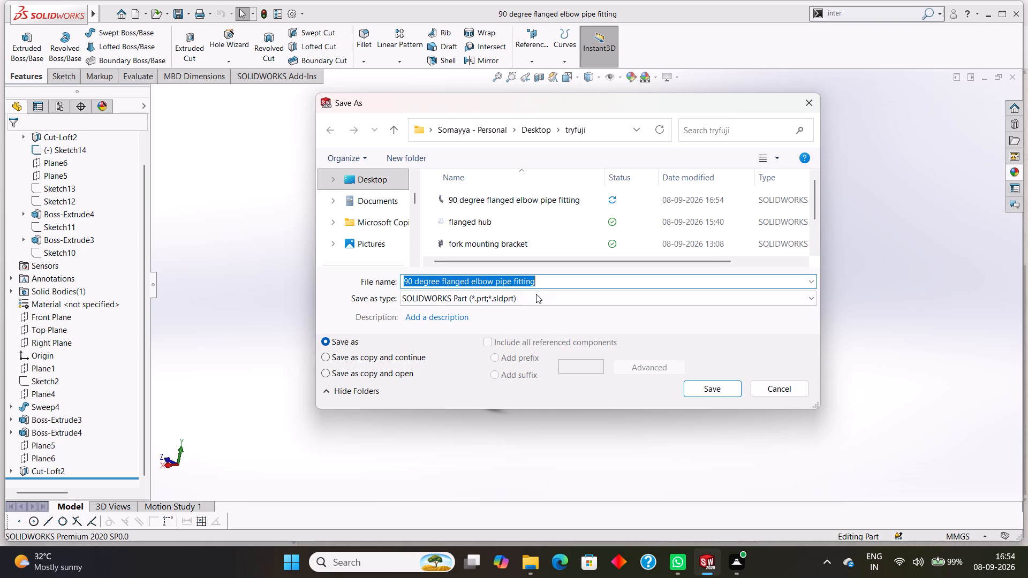
{"action": "left_click", "coordinate": [532, 298]}
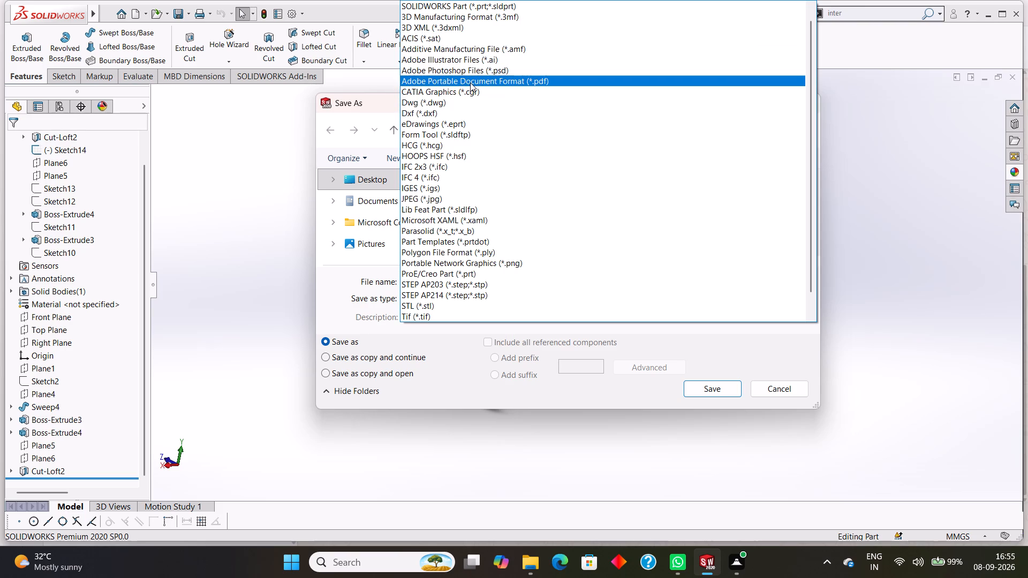
{"action": "left_click", "coordinate": [470, 82]}
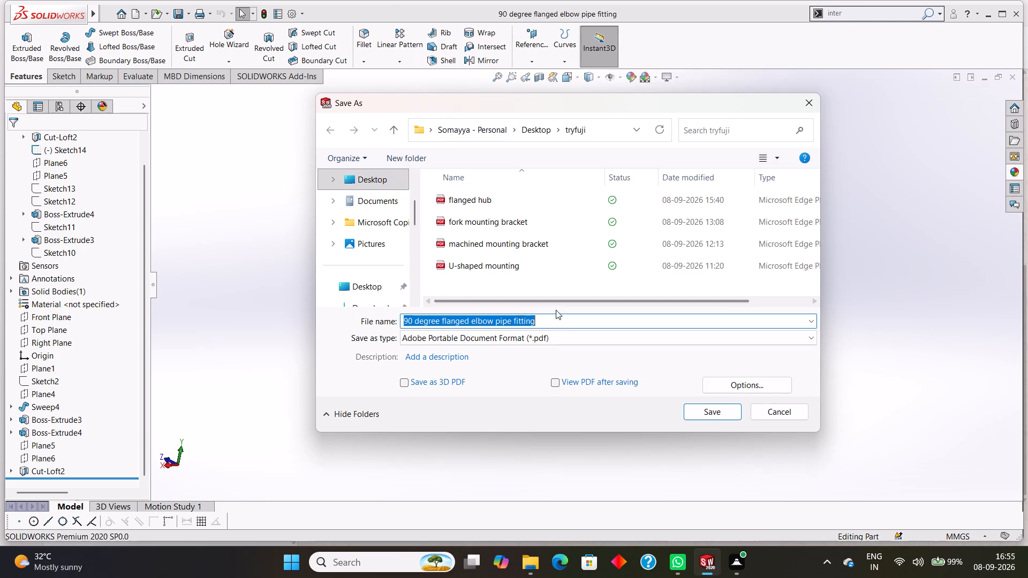
{"action": "left_click", "coordinate": [719, 411]}
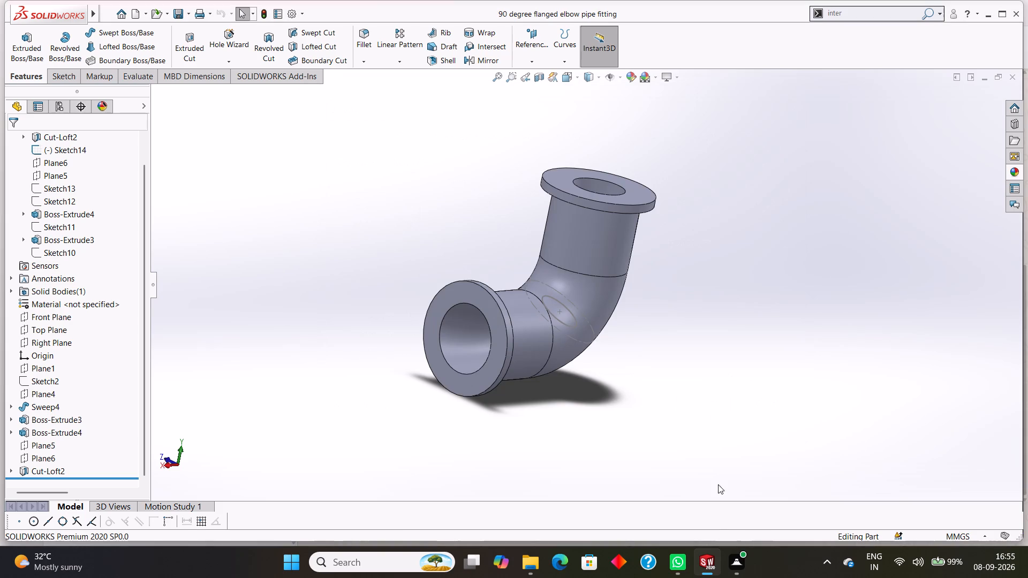